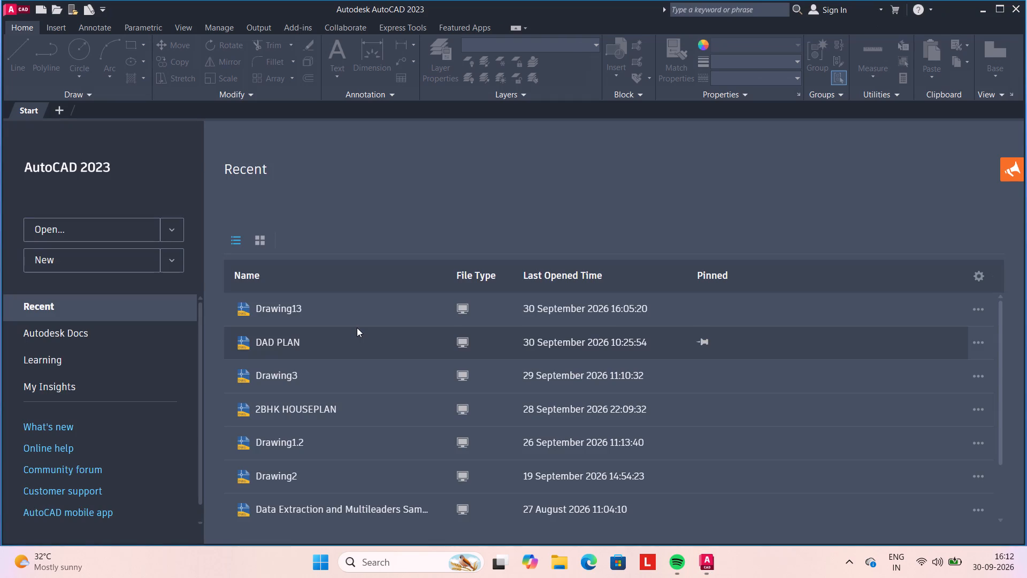
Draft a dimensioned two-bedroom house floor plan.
Create a new blank drawing.
{"action": "left_click", "coordinate": [68, 254]}
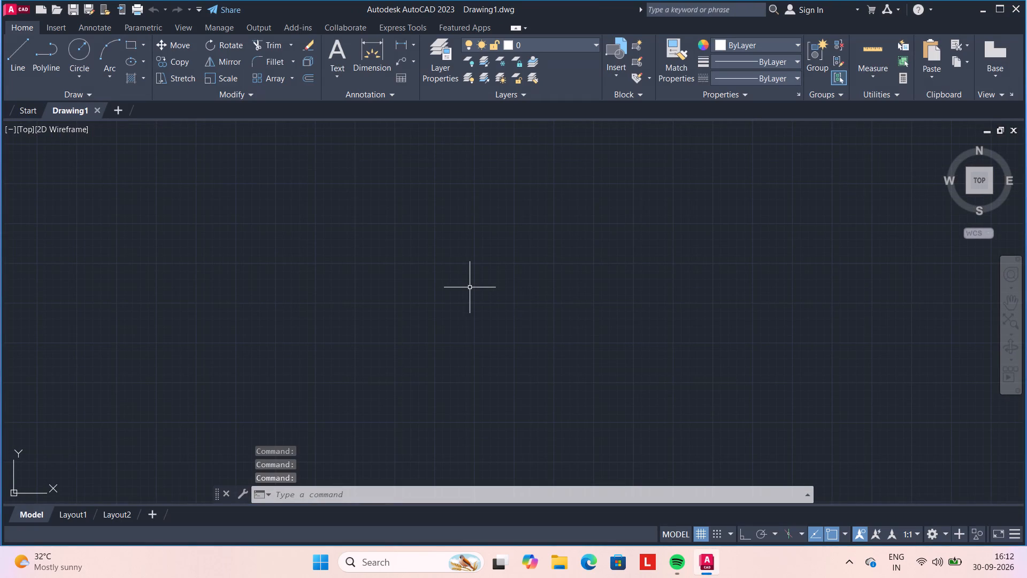
Configure the drawing units to Engineering length with 0'-0.00" precision and an insertion scale of inches.
{"action": "type", "text": "UN"}
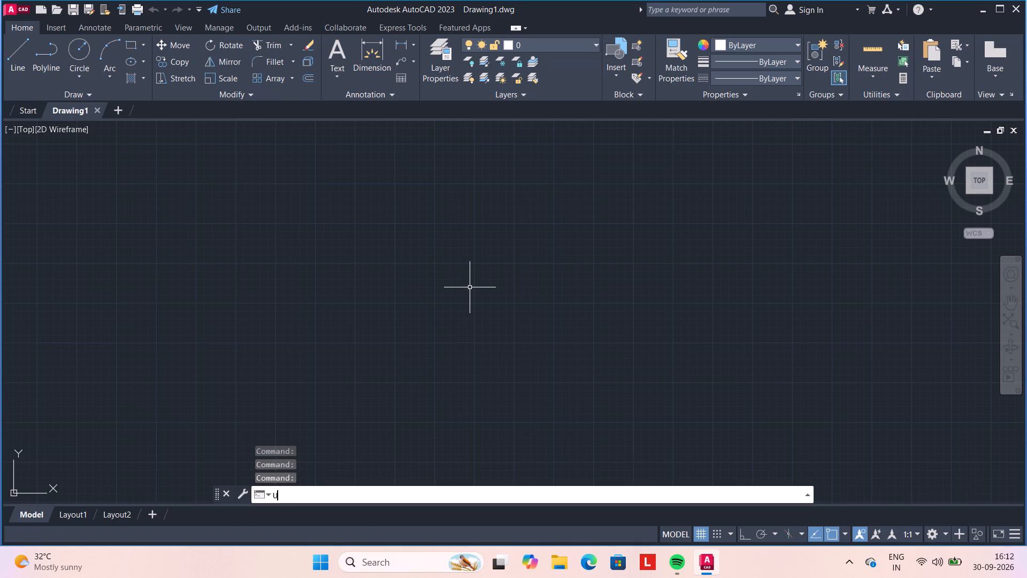
{"action": "key", "text": "Return"}
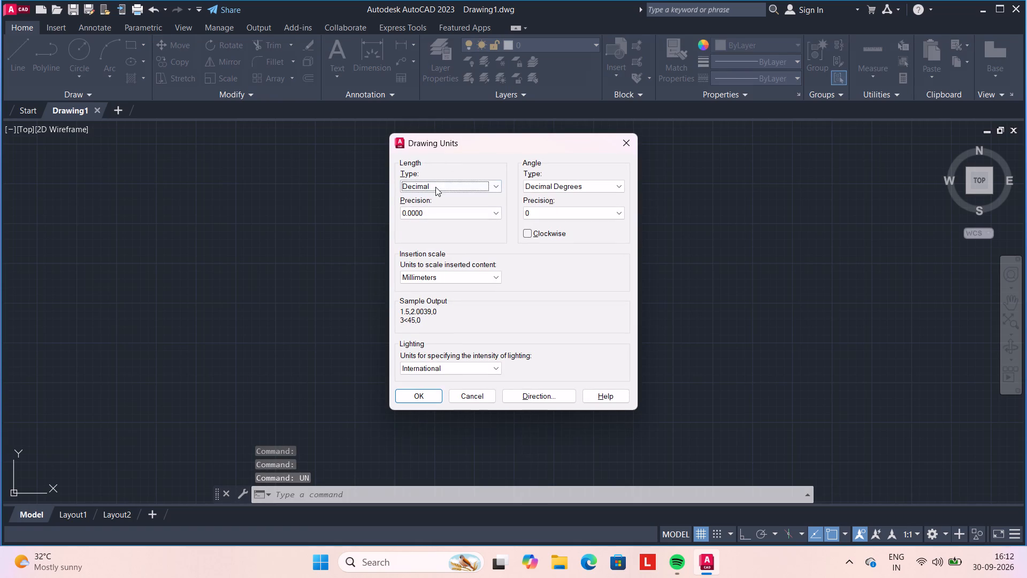
{"action": "left_click", "coordinate": [435, 187]}
{"action": "left_click", "coordinate": [441, 216]}
{"action": "left_click", "coordinate": [425, 211]}
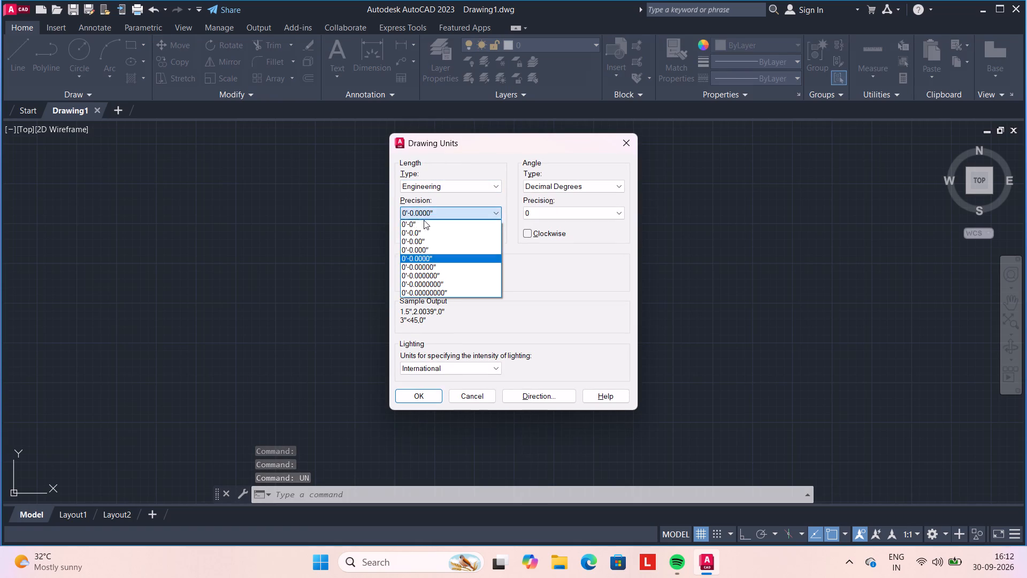
{"action": "left_click", "coordinate": [420, 241]}
{"action": "left_click", "coordinate": [424, 276]}
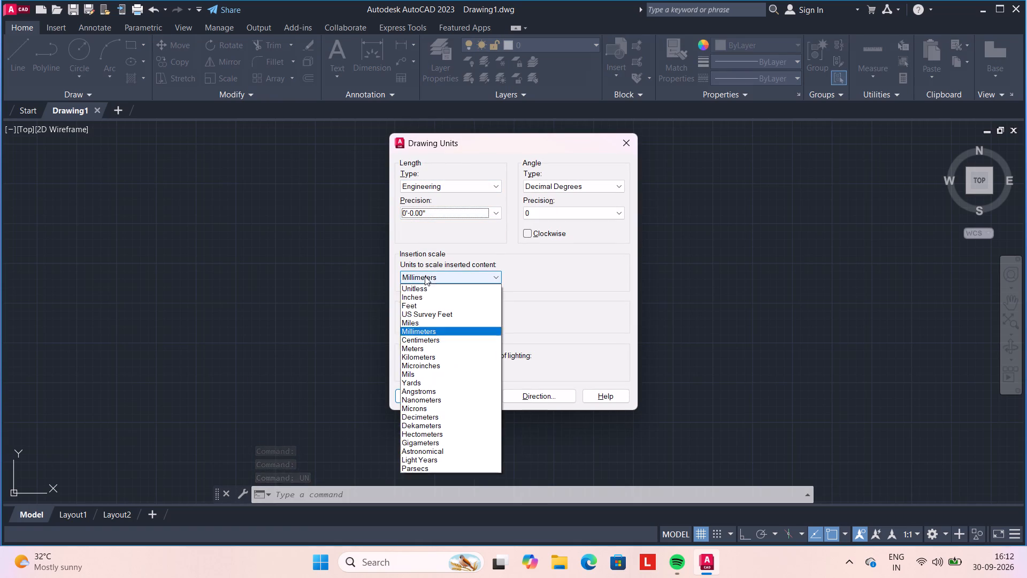
{"action": "left_click", "coordinate": [423, 295]}
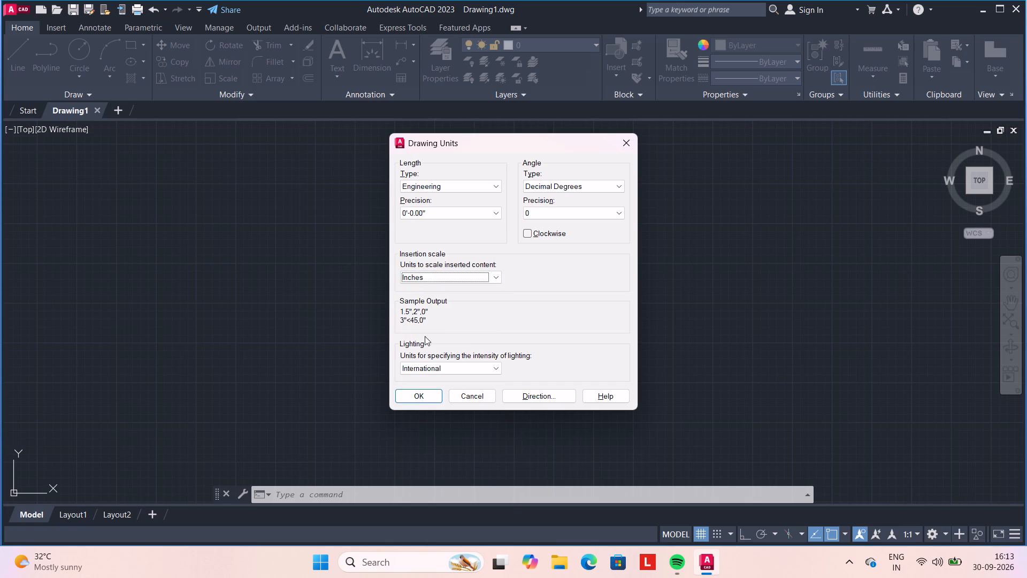
{"action": "left_click", "coordinate": [414, 394]}
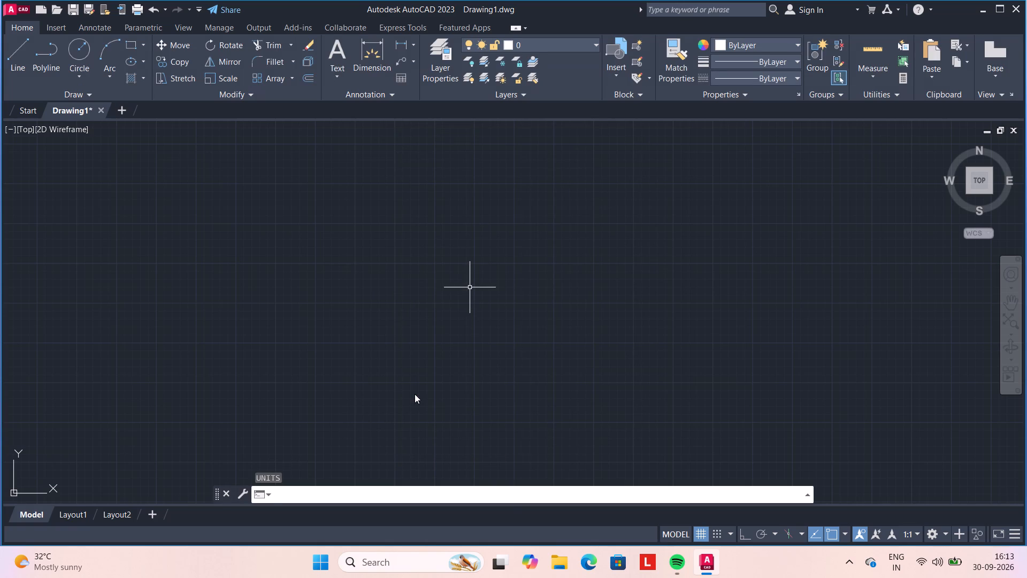
Modify the ISO-25 dimension style's primary units to Engineering format with 0'-0.00" precision.
{"action": "type", "text": "D"}
{"action": "key", "text": "space"}
{"action": "left_click", "coordinate": [661, 253]}
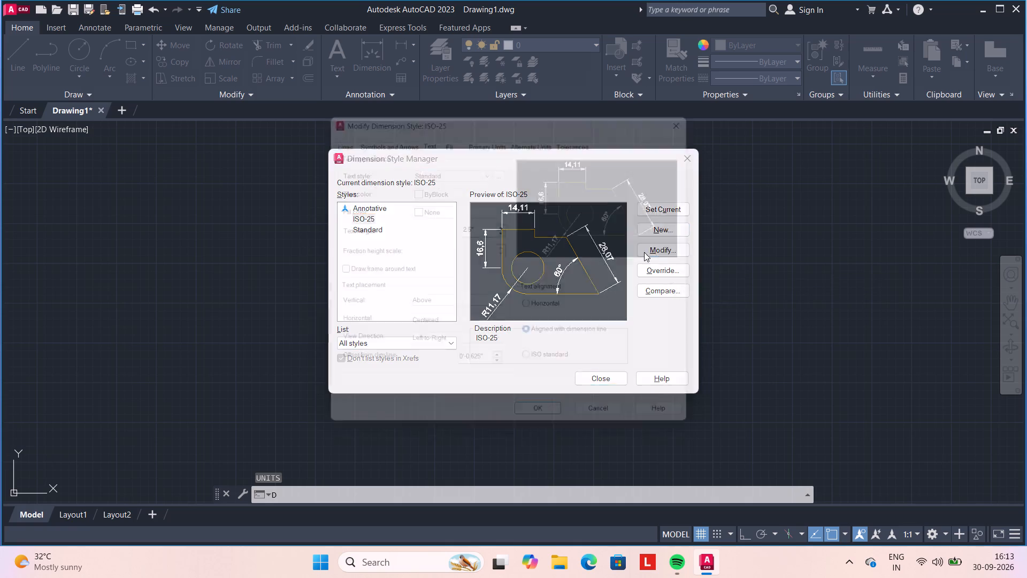
{"action": "left_click", "coordinate": [421, 133]}
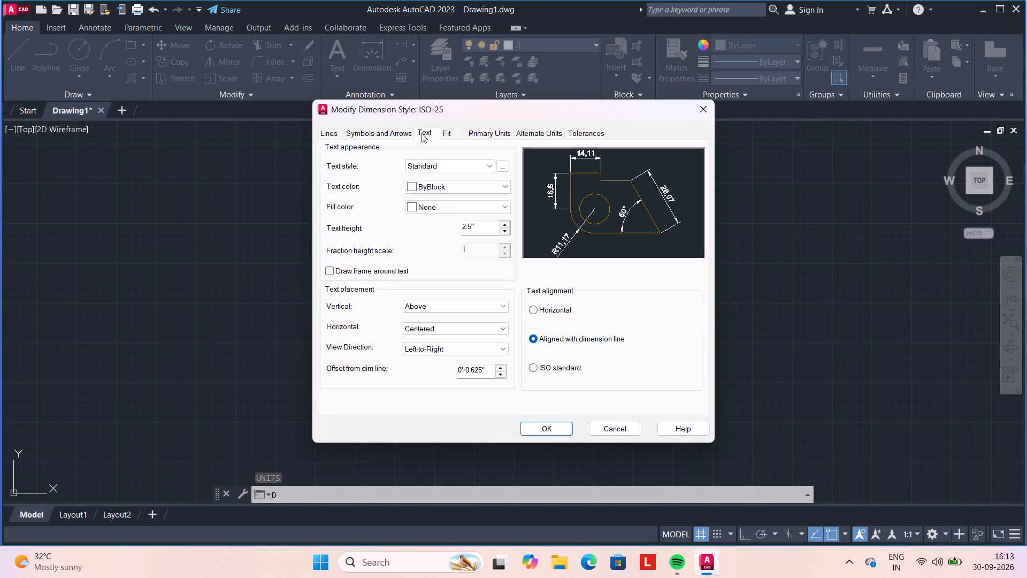
{"action": "left_click", "coordinate": [454, 129]}
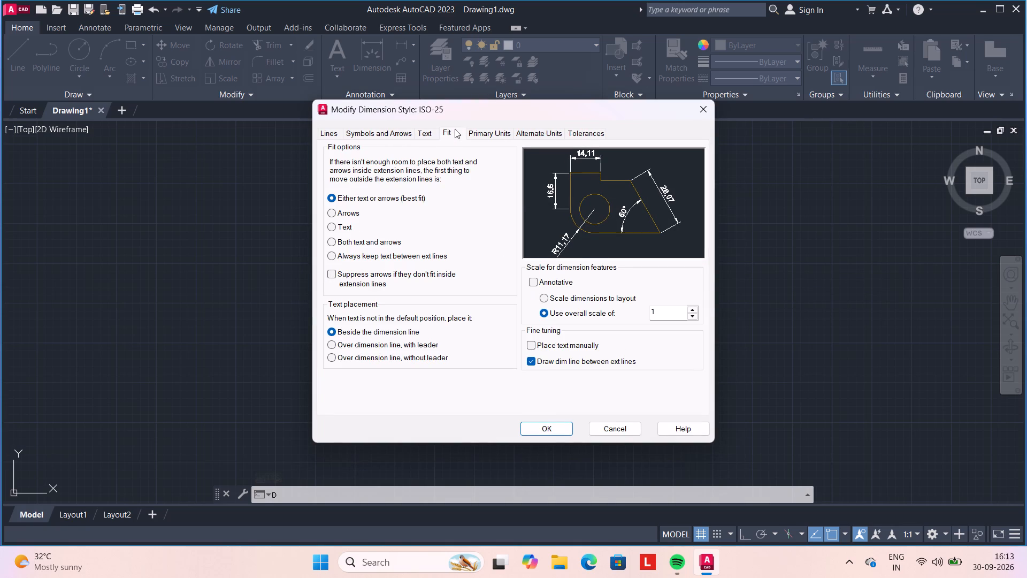
{"action": "left_click", "coordinate": [486, 131]}
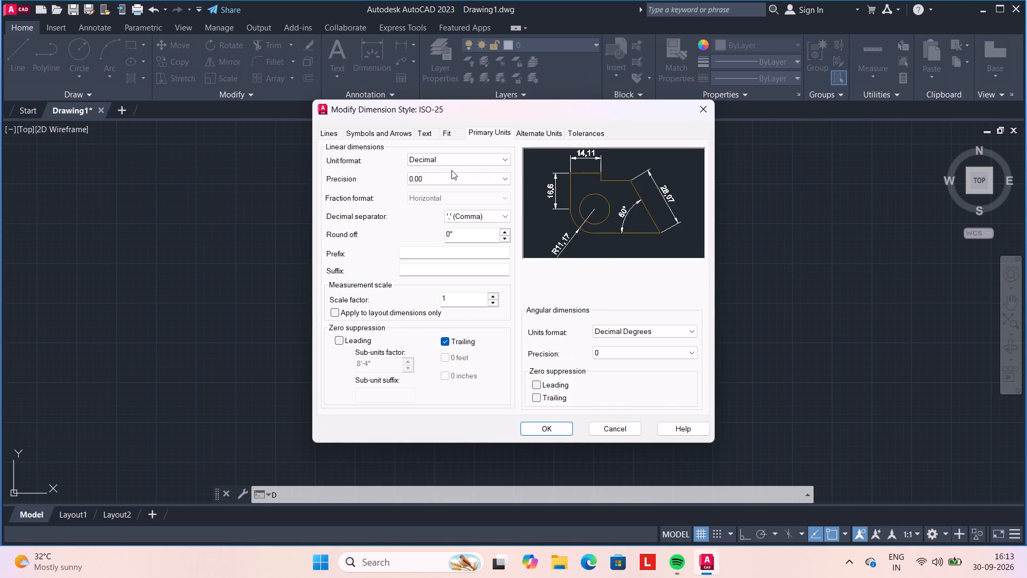
{"action": "left_click", "coordinate": [440, 158]}
{"action": "left_click", "coordinate": [437, 190]}
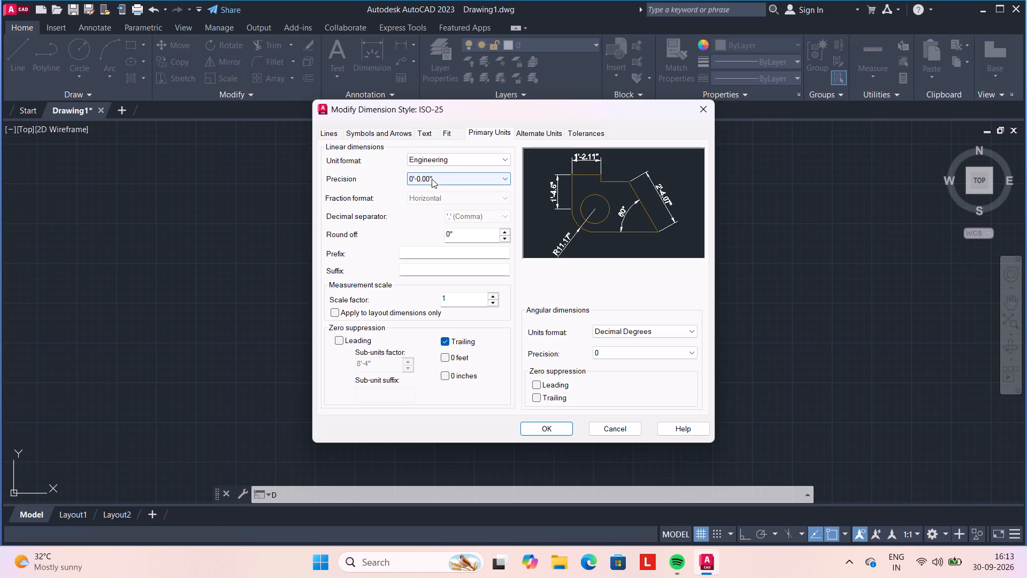
{"action": "left_click", "coordinate": [432, 178]}
{"action": "left_click", "coordinate": [432, 206]}
Set the ISO-25 dimension text height to 6", make the style current and close the style manager.
{"action": "left_click", "coordinate": [423, 138]}
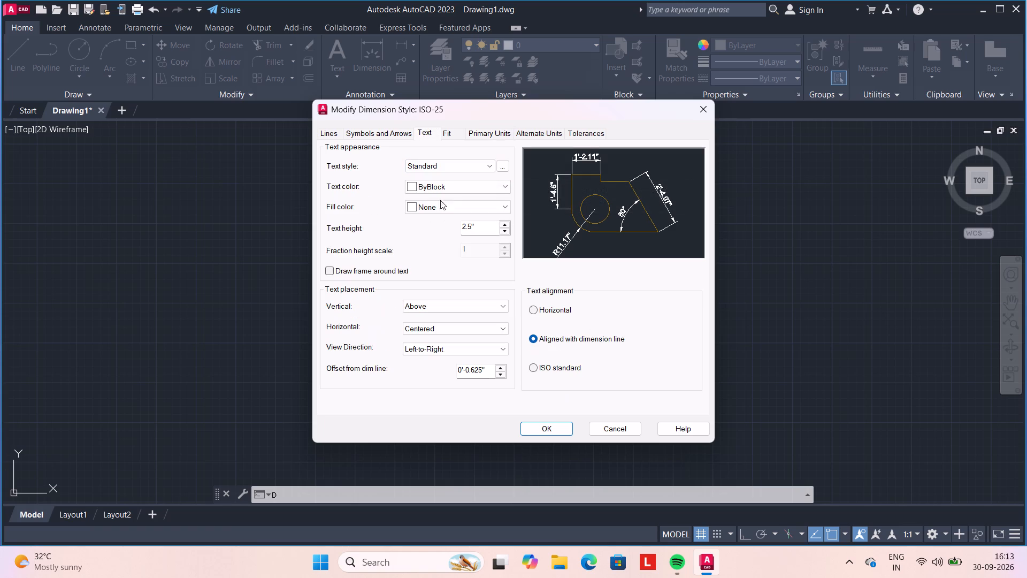
{"action": "left_click", "coordinate": [478, 224]}
{"action": "key", "text": "BackSpace"}
{"action": "key", "text": "BackSpace"}
{"action": "key", "text": "BackSpace"}
{"action": "key", "text": "BackSpace"}
{"action": "type", "text": "6\""}
{"action": "key", "text": "Return"}
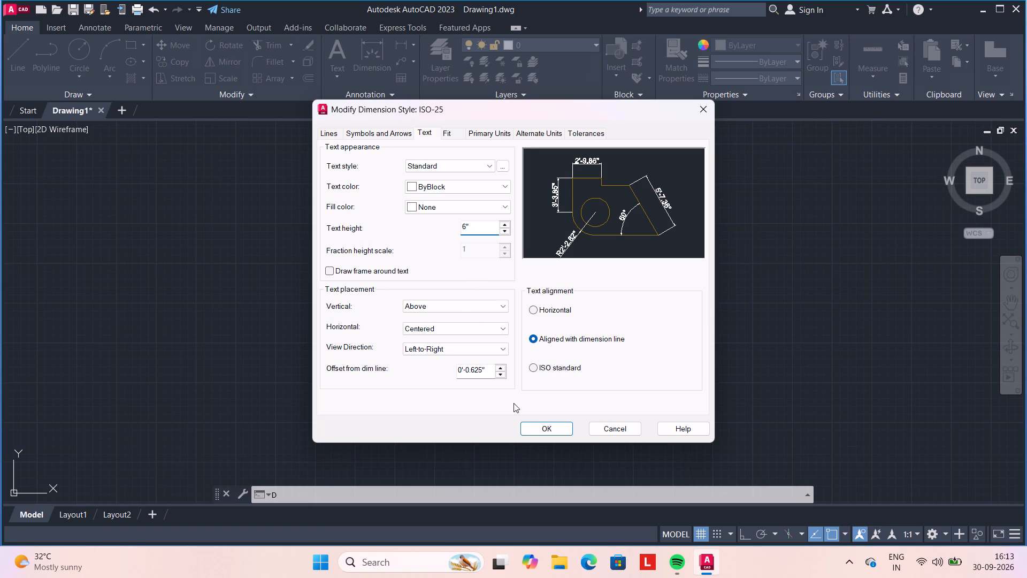
{"action": "left_click", "coordinate": [549, 430]}
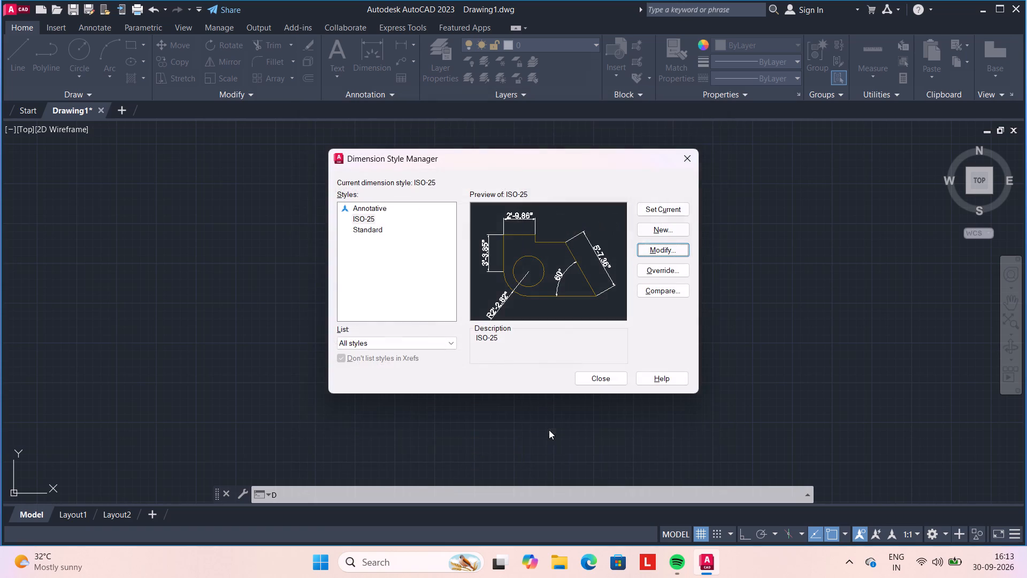
{"action": "left_click", "coordinate": [663, 204]}
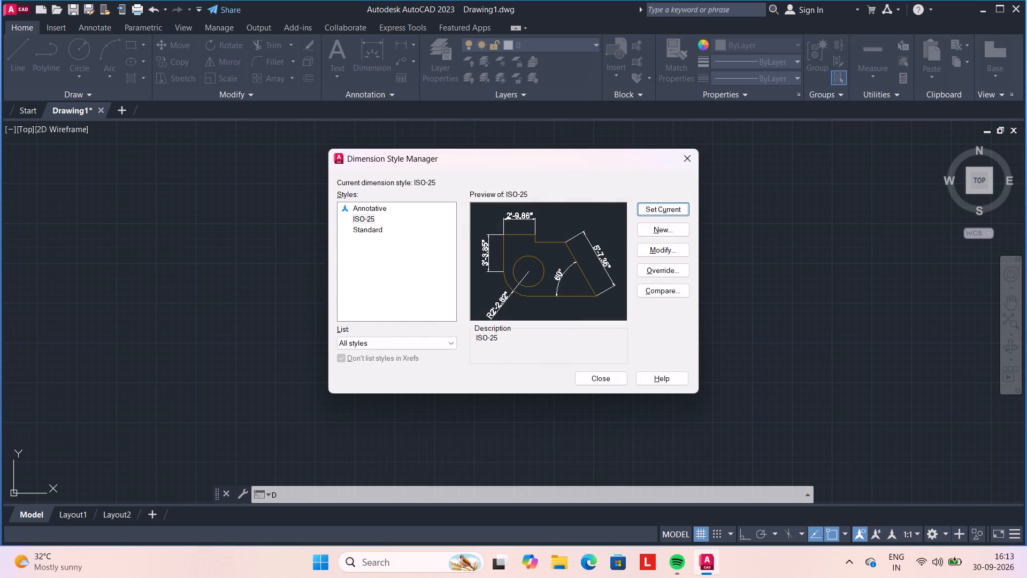
{"action": "left_click", "coordinate": [610, 378]}
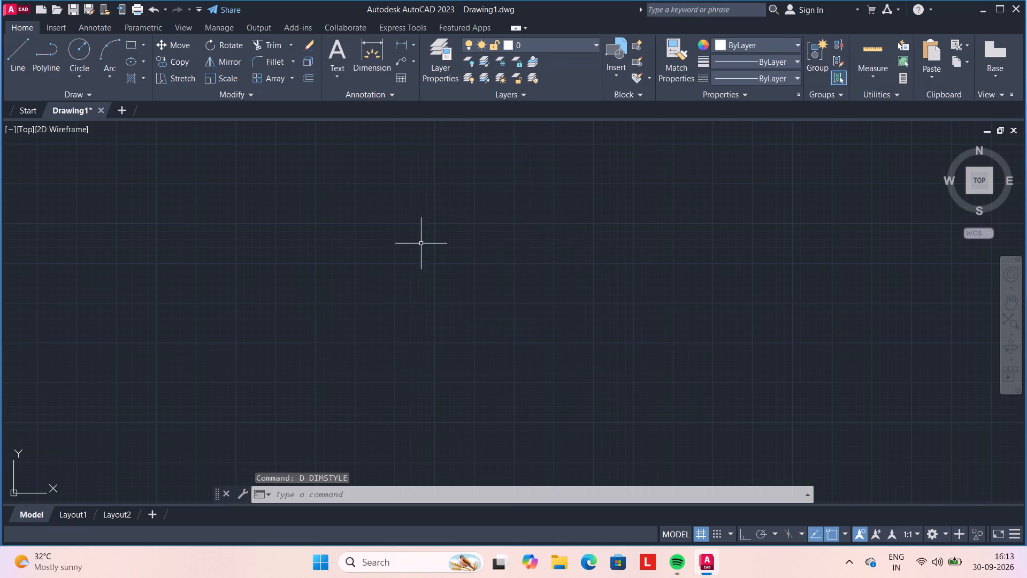
Draw a rectangle 25'1" long and 40'10" wide for the plan's outer boundary.
{"action": "type", "text": "REC"}
{"action": "key", "text": "space"}
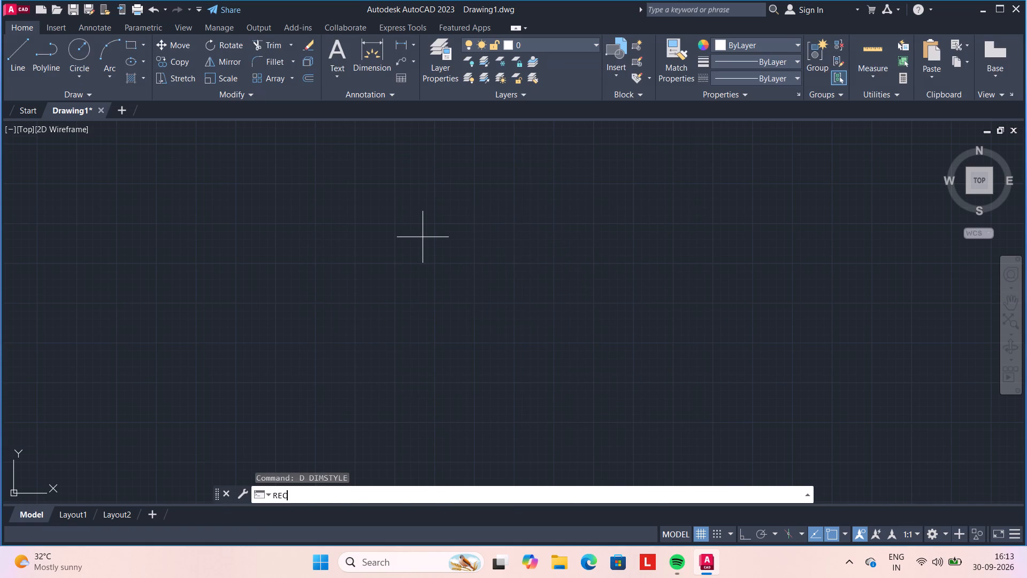
{"action": "left_click", "coordinate": [326, 209]}
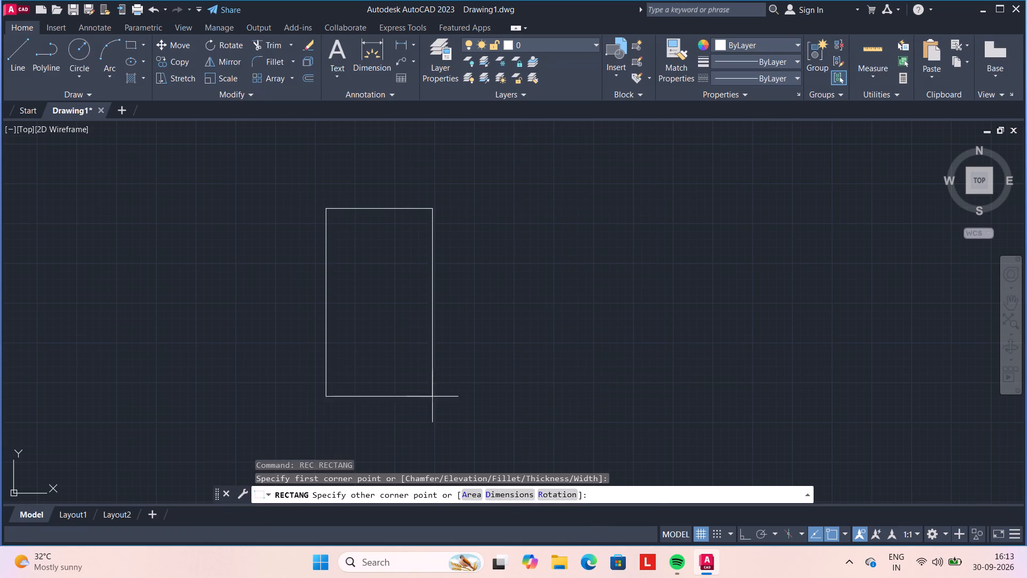
{"action": "type", "text": "D"}
{"action": "key", "text": "space"}
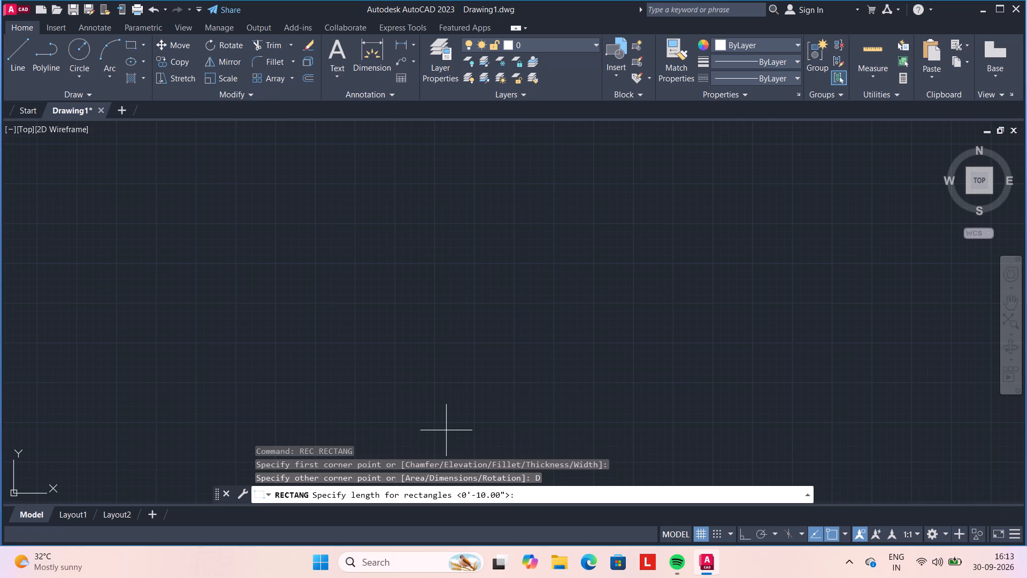
{"action": "type", "text": "25'"}
{"action": "type", "text": "1\""}
{"action": "key", "text": "Return"}
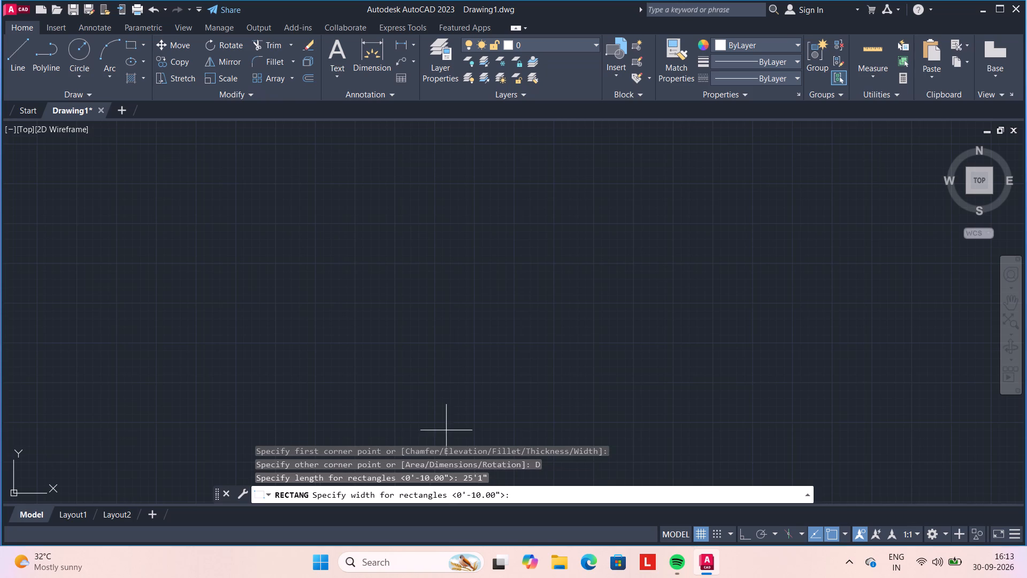
{"action": "type", "text": "40'10\""}
{"action": "key", "text": "Return"}
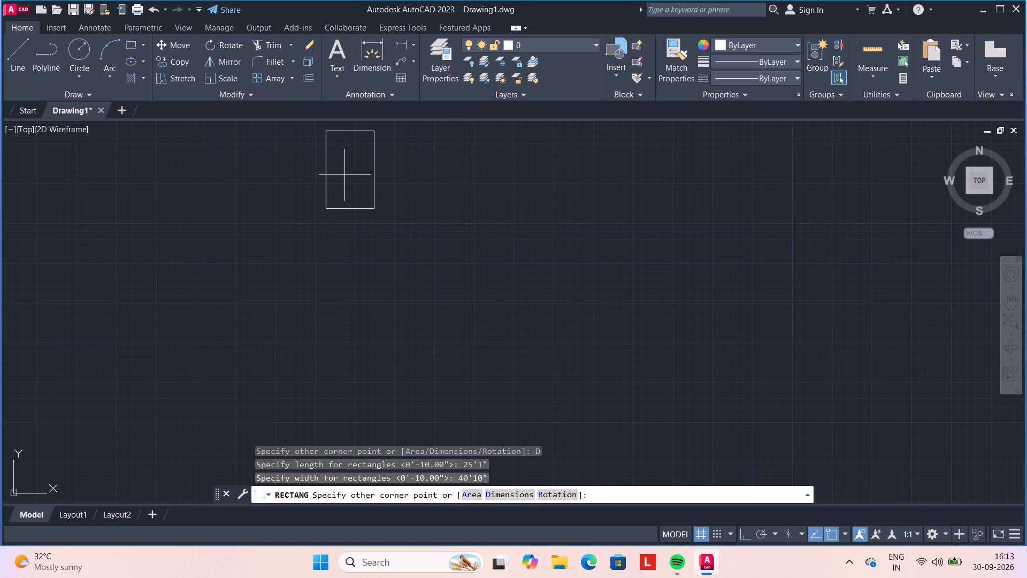
{"action": "left_click", "coordinate": [410, 356]}
Offset the outer rectangle 9" inward to form the outer wall thickness.
{"action": "scroll", "coordinate": [349, 280], "scroll_direction": "up", "scroll_amount": 3}
{"action": "scroll", "coordinate": [349, 279], "scroll_direction": "down", "scroll_amount": 2}
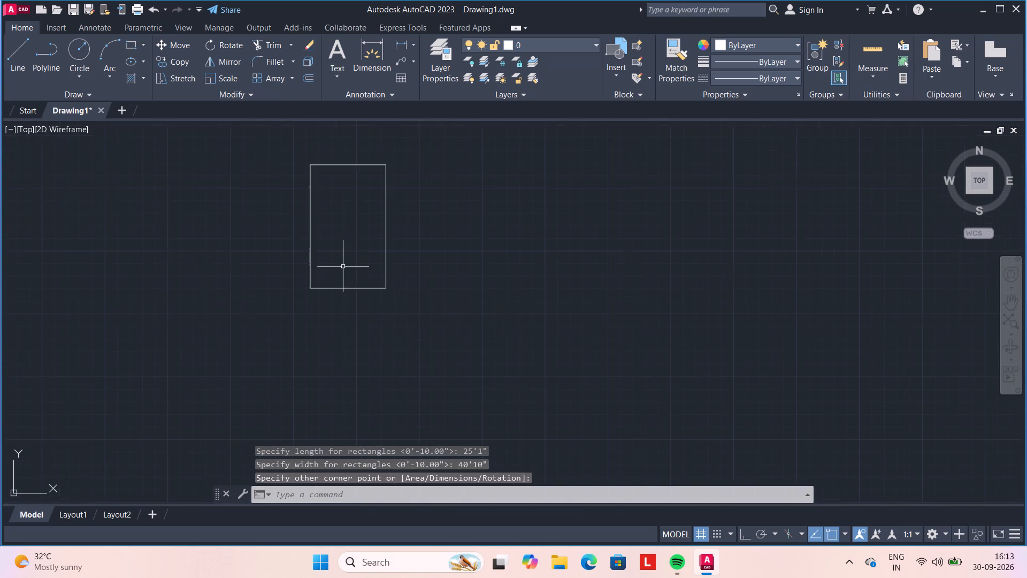
{"action": "middle_click_drag", "start_coordinate": [345, 246], "coordinate": [352, 383]}
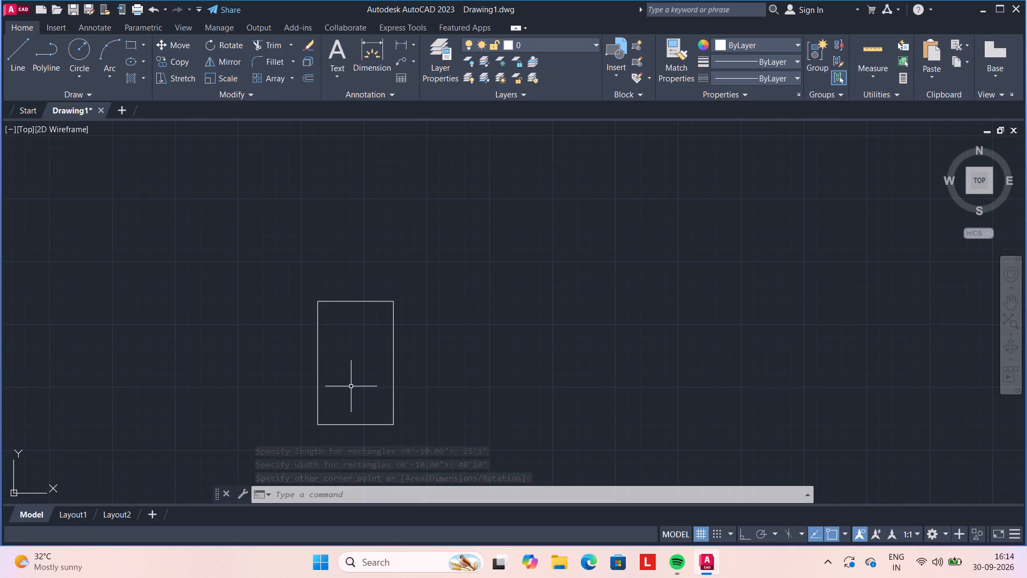
{"action": "middle_click", "coordinate": [342, 405]}
{"action": "scroll", "coordinate": [342, 405], "scroll_direction": "up", "scroll_amount": 1}
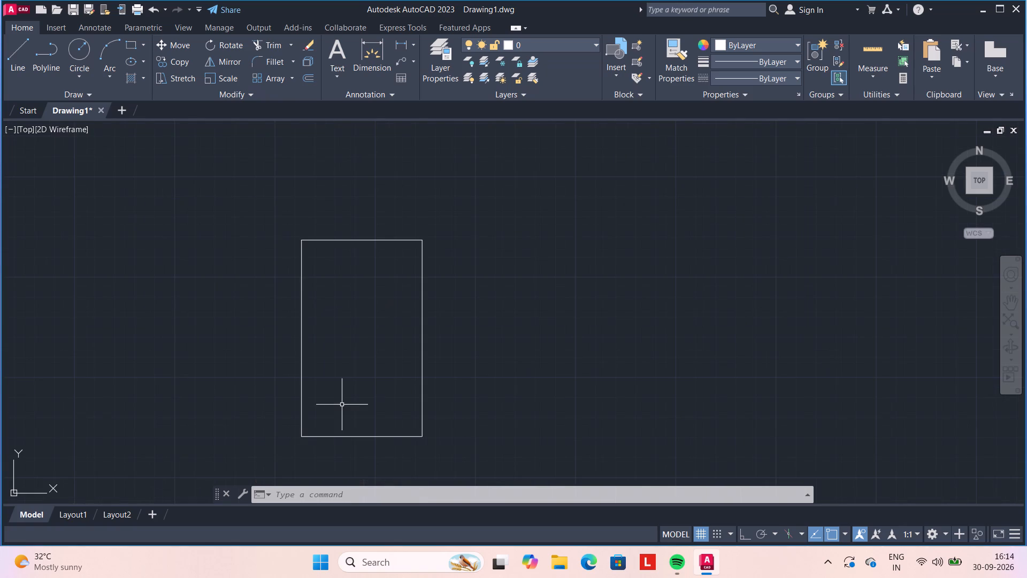
{"action": "scroll", "coordinate": [346, 382], "scroll_direction": "up", "scroll_amount": 1}
{"action": "middle_click_drag", "start_coordinate": [351, 398], "coordinate": [355, 371]}
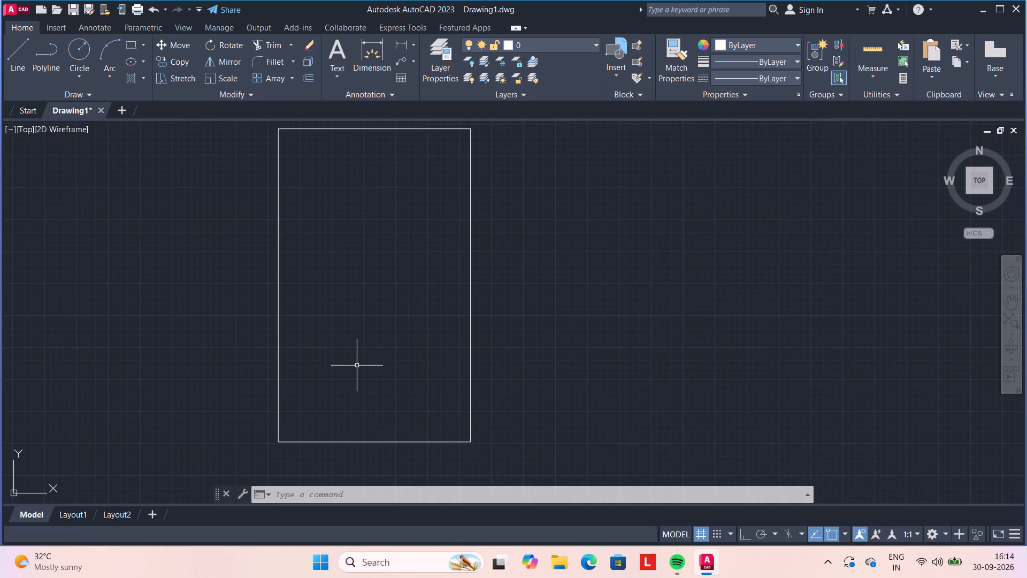
{"action": "key", "text": "o"}
{"action": "key", "text": "Return"}
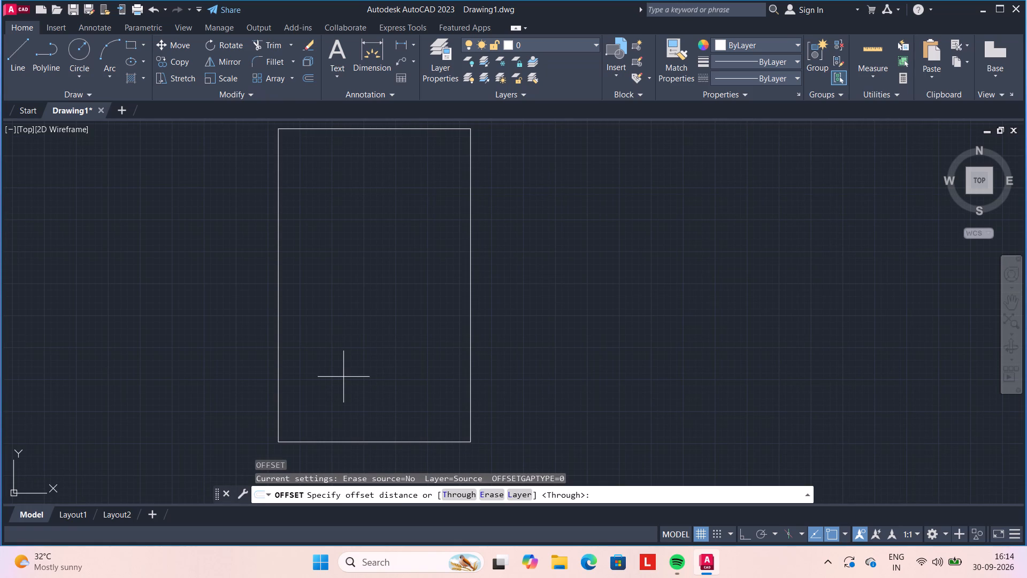
{"action": "type", "text": "9\""}
{"action": "key", "text": "Return"}
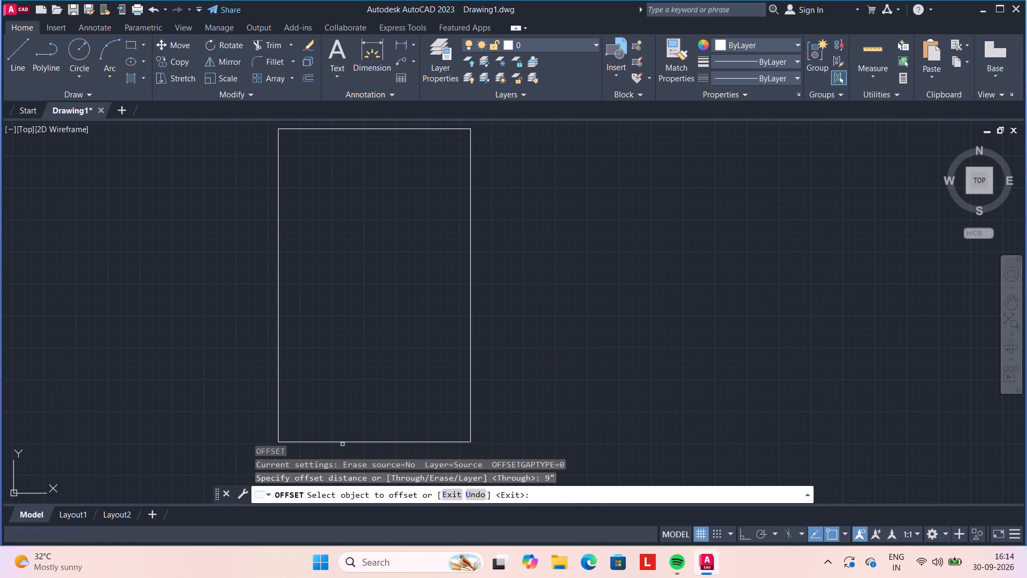
{"action": "left_click", "coordinate": [343, 442]}
{"action": "left_click", "coordinate": [349, 407]}
{"action": "key", "text": "space"}
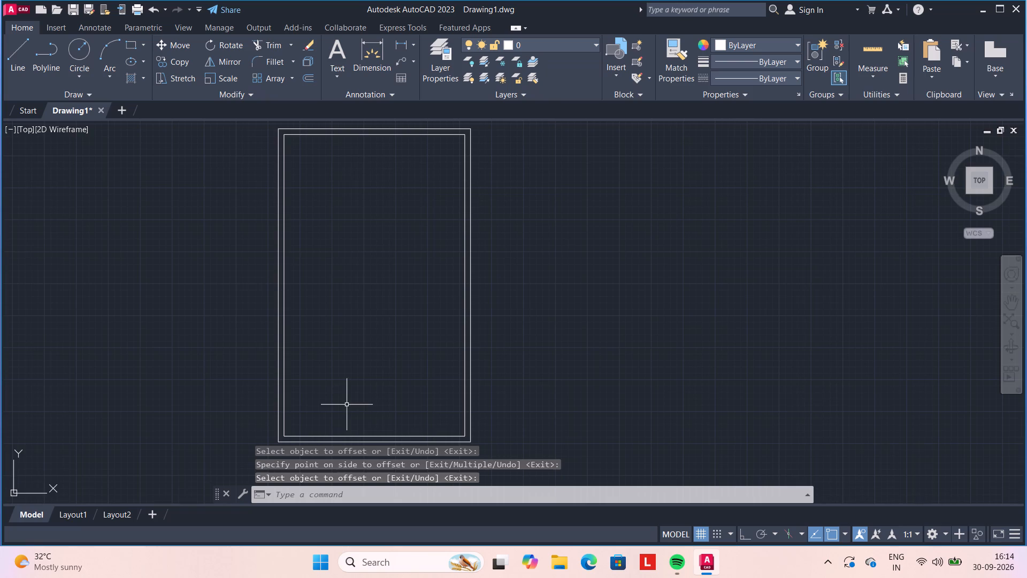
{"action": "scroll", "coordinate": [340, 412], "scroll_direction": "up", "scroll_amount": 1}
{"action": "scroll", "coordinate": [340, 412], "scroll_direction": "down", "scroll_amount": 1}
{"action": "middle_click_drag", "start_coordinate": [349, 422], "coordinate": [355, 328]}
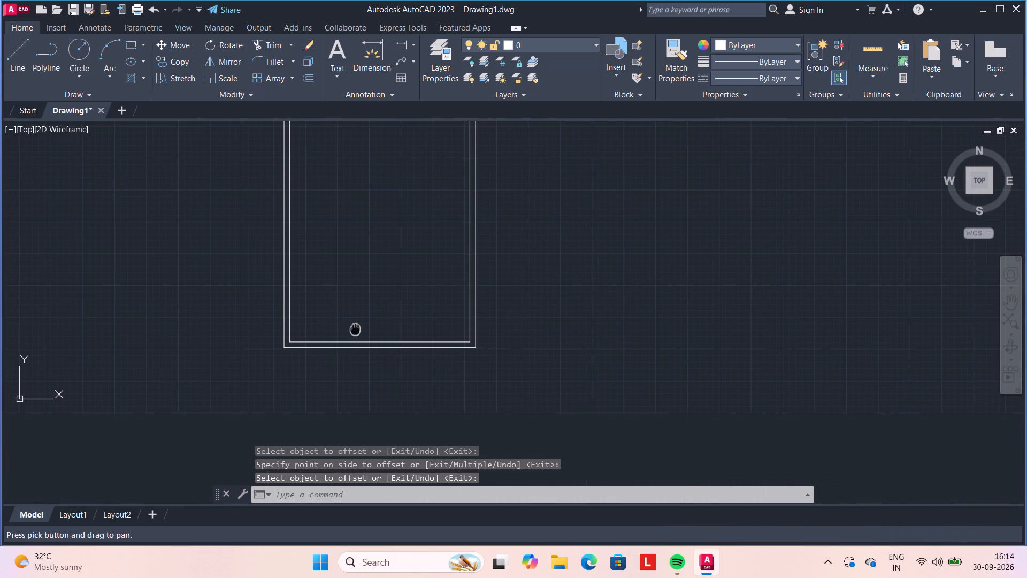
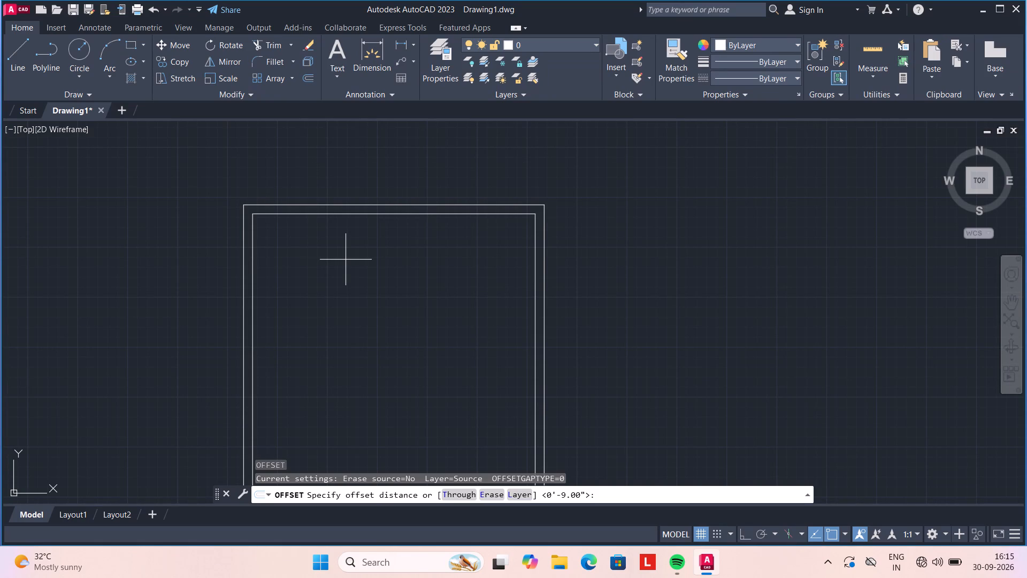
Offset the inner top wall line 7' downward into the plan.
{"action": "type", "text": "7'"}
{"action": "key", "text": "Return"}
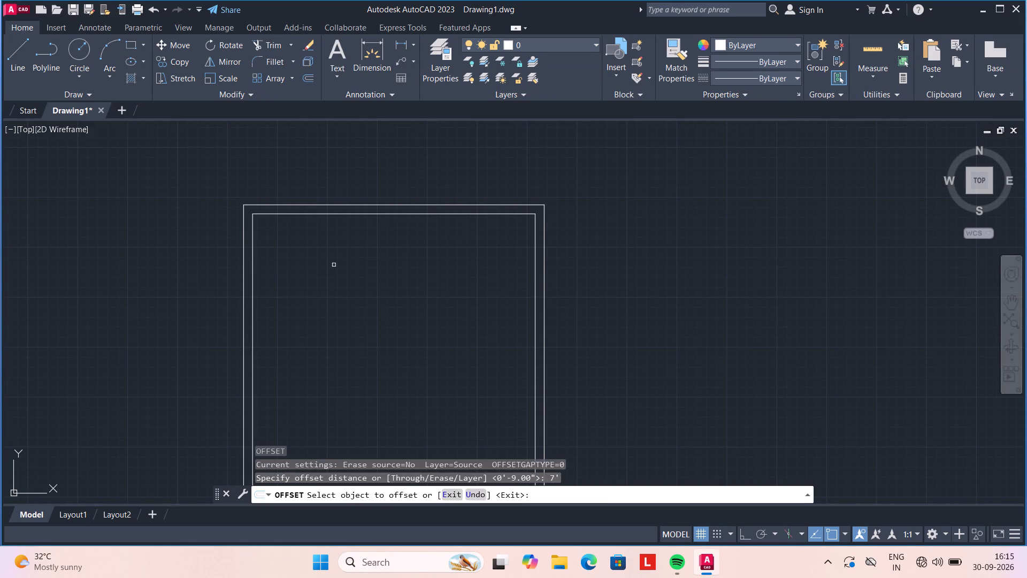
{"action": "left_click", "coordinate": [317, 213]}
{"action": "left_click", "coordinate": [329, 315]}
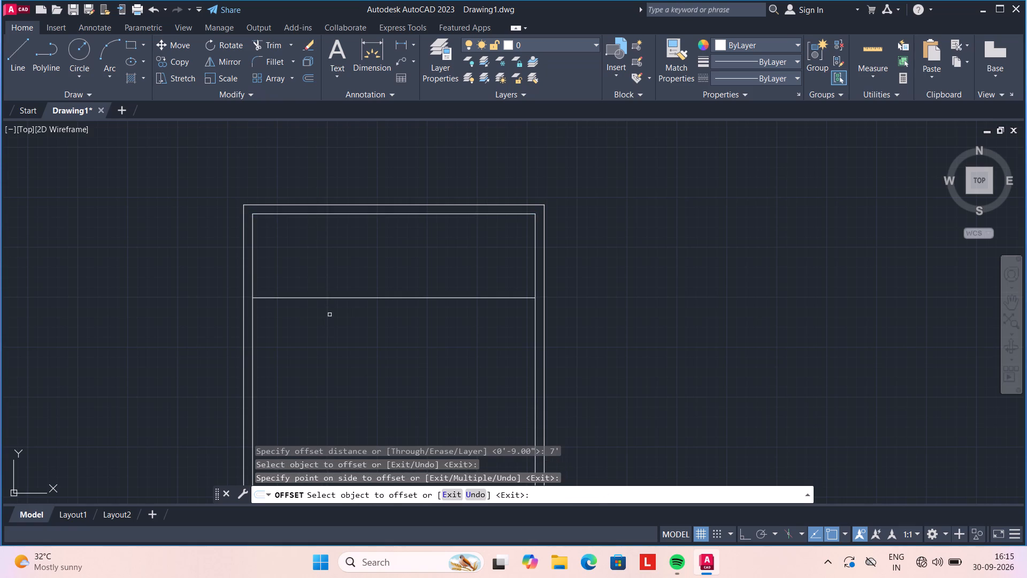
{"action": "key", "text": "Escape"}
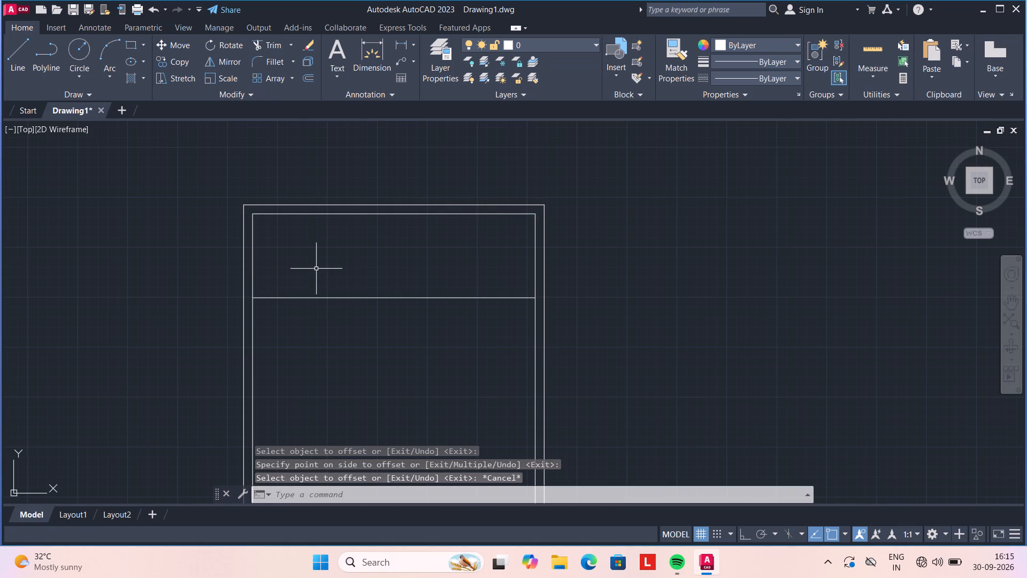
Offset the inner left wall line 19' to the right to locate the vertical partition.
{"action": "key", "text": "o"}
{"action": "key", "text": "Return"}
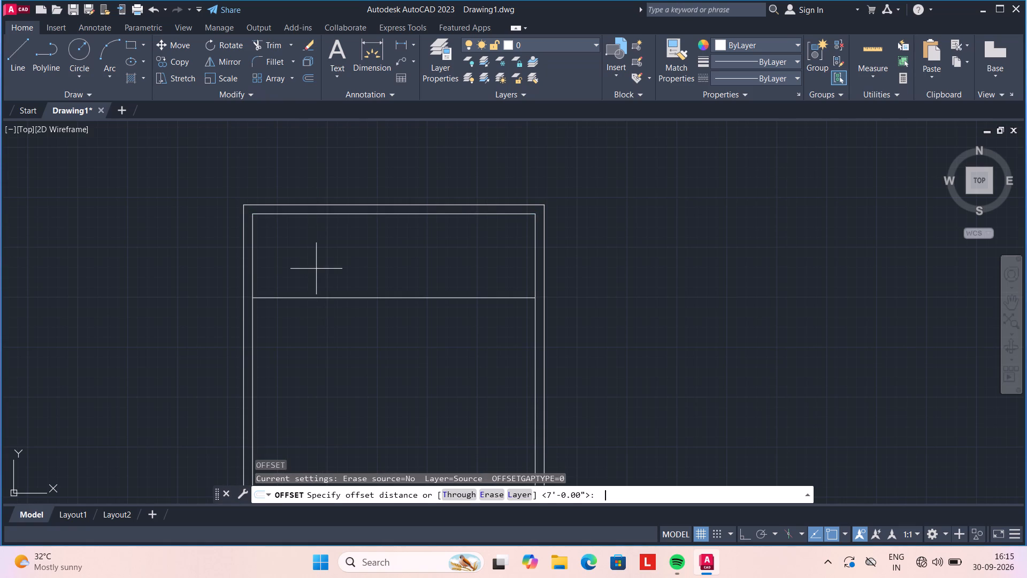
{"action": "type", "text": "19"}
{"action": "key", "text": "apostrophe"}
{"action": "key", "text": "Return"}
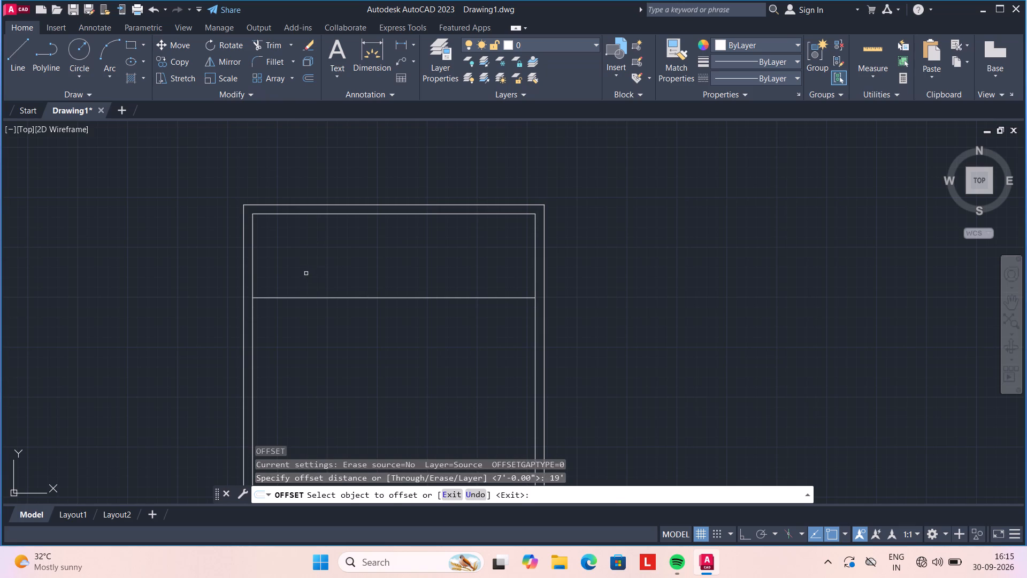
{"action": "left_click", "coordinate": [253, 261]}
{"action": "left_click", "coordinate": [496, 252]}
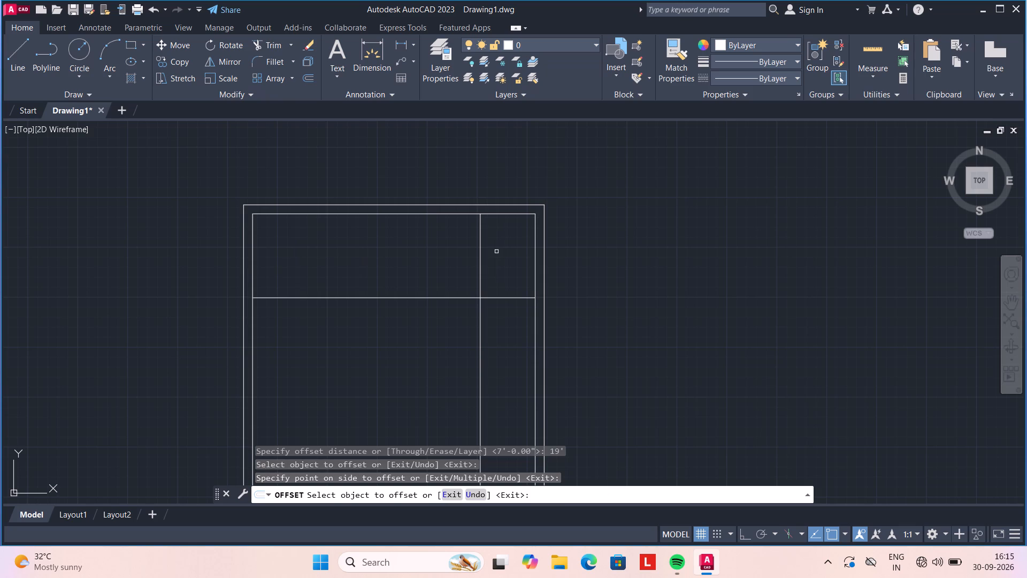
{"action": "key", "text": "Escape"}
Offset the vertical partition line 6" to the right and the horizontal one 6" downward to give both partitions thickness.
{"action": "key", "text": "o"}
{"action": "key", "text": "Return"}
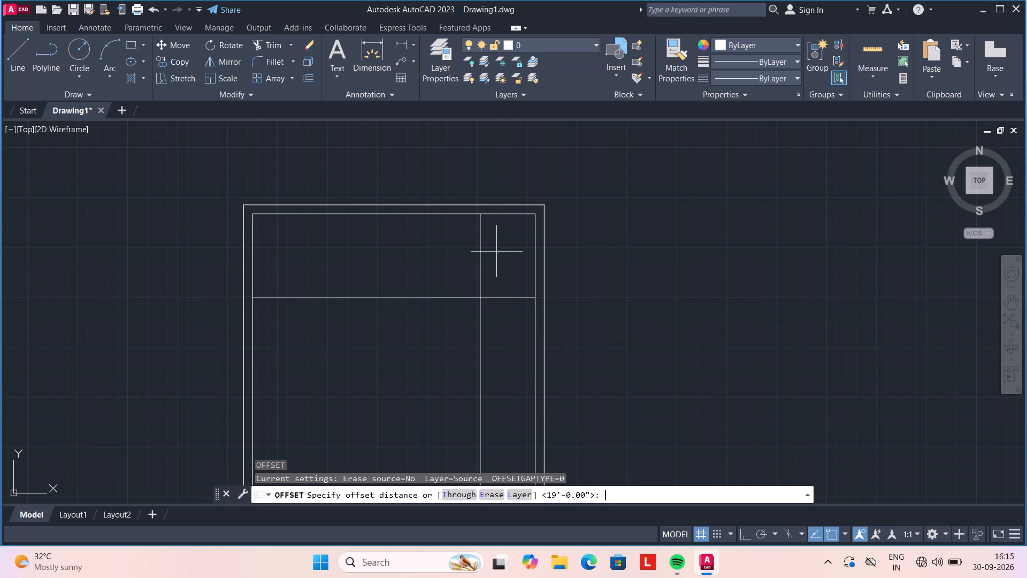
{"action": "type", "text": "6\""}
{"action": "key", "text": "Return"}
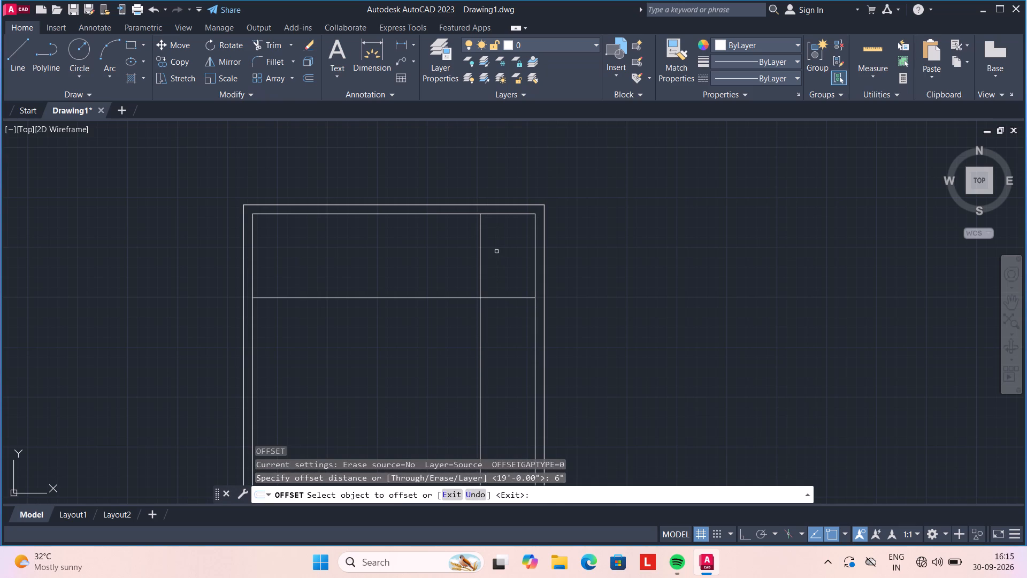
{"action": "left_click", "coordinate": [479, 262]}
{"action": "left_click", "coordinate": [495, 267]}
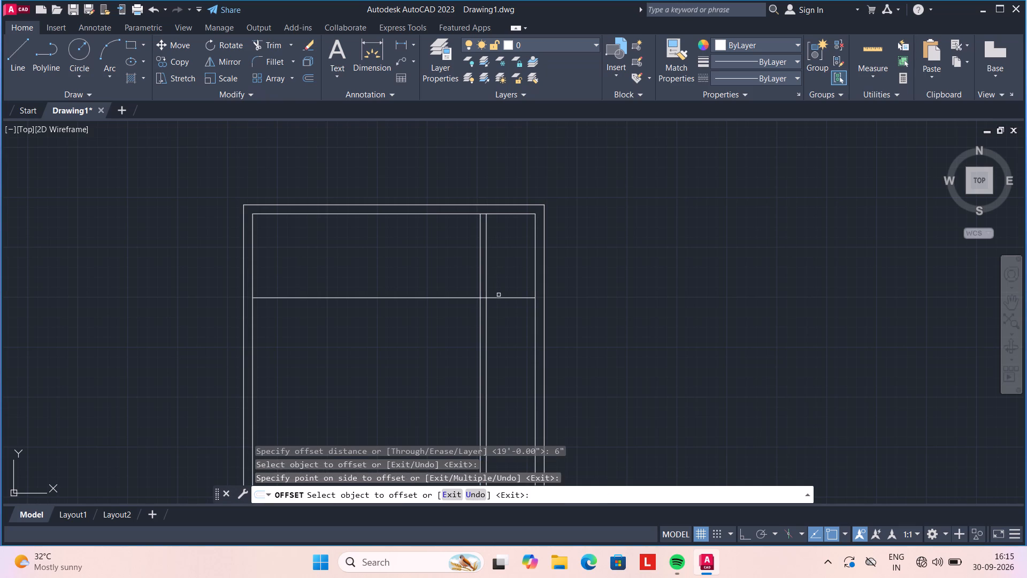
{"action": "left_click", "coordinate": [499, 298]}
{"action": "left_click", "coordinate": [504, 319]}
{"action": "key", "text": "Escape"}
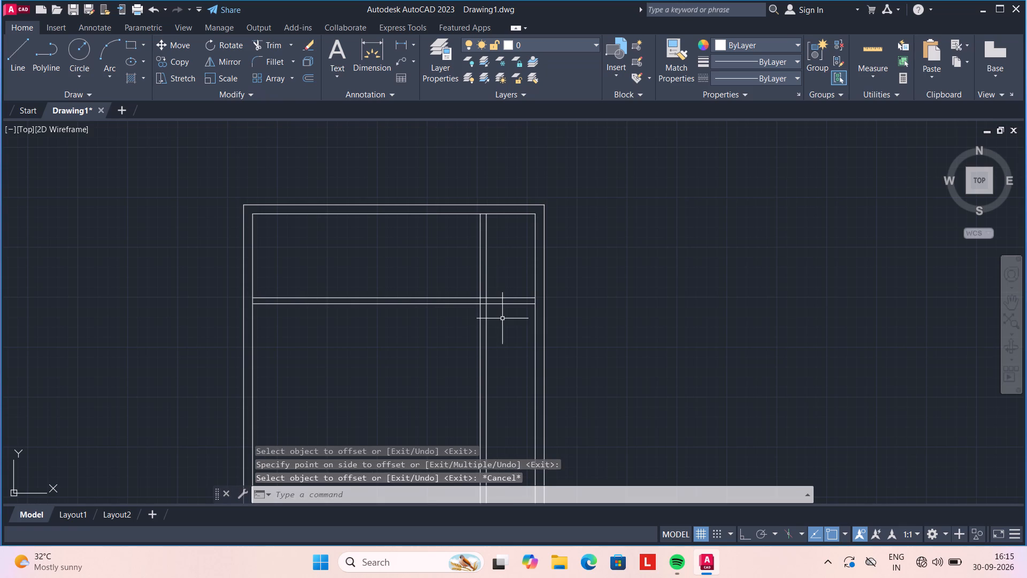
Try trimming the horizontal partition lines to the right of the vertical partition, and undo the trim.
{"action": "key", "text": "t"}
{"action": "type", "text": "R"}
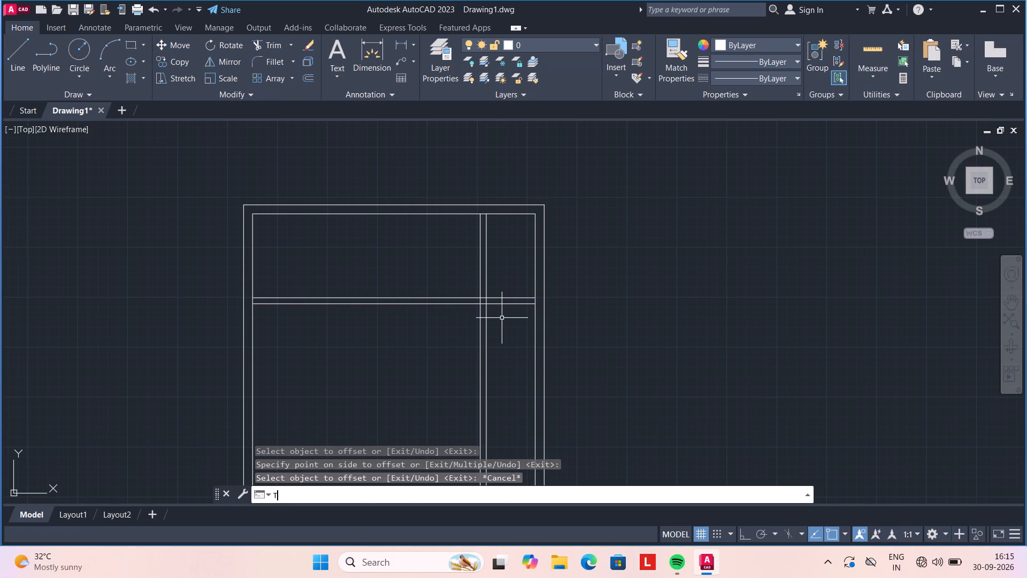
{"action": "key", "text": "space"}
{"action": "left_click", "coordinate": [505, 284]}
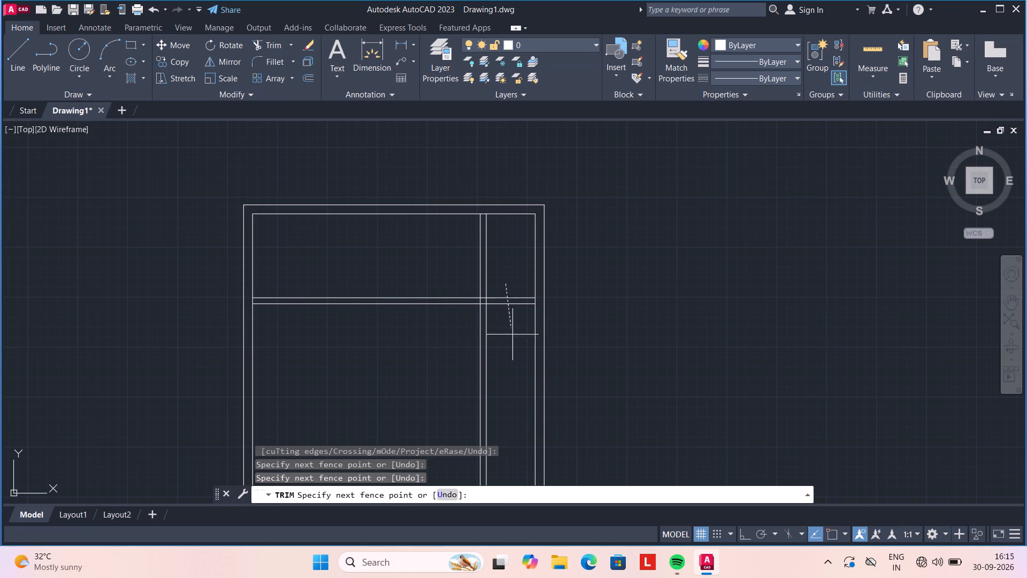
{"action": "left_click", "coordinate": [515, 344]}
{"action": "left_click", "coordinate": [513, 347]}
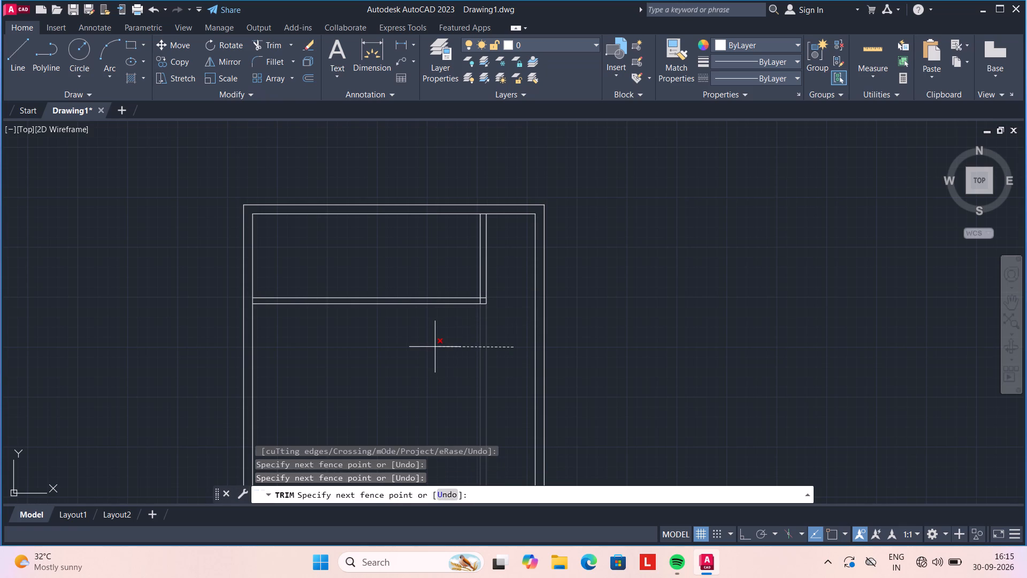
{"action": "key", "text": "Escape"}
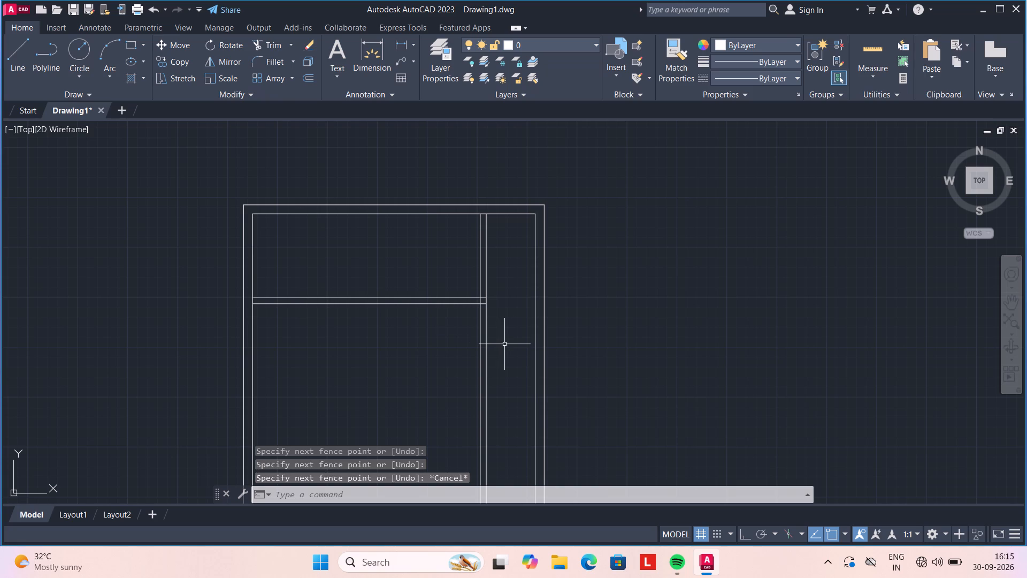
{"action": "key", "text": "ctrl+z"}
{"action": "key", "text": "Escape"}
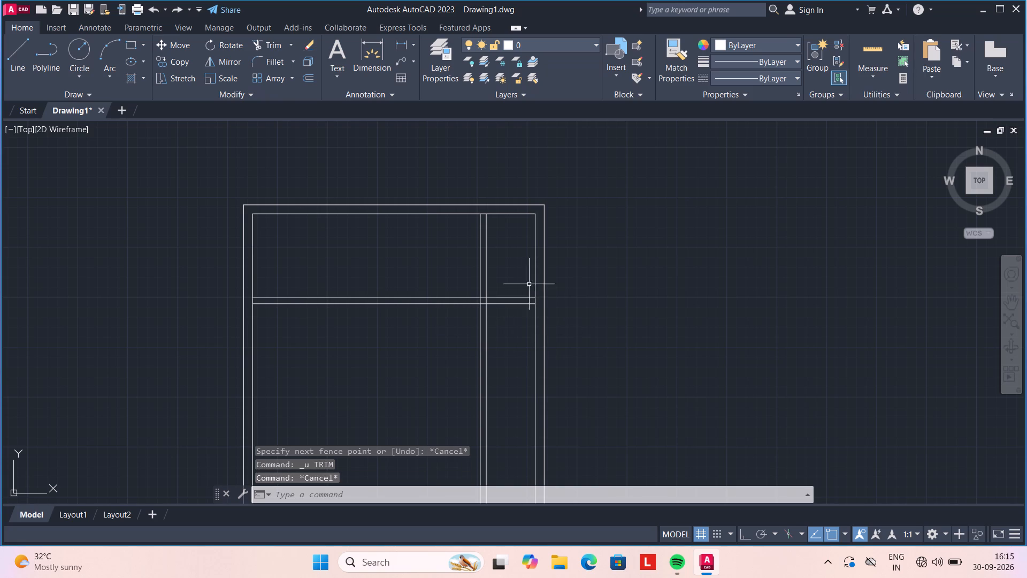
Dimension the top, right, left and bottom outer sides of the plan, placing each dimension outside the walls.
{"action": "left_click", "coordinate": [369, 52]}
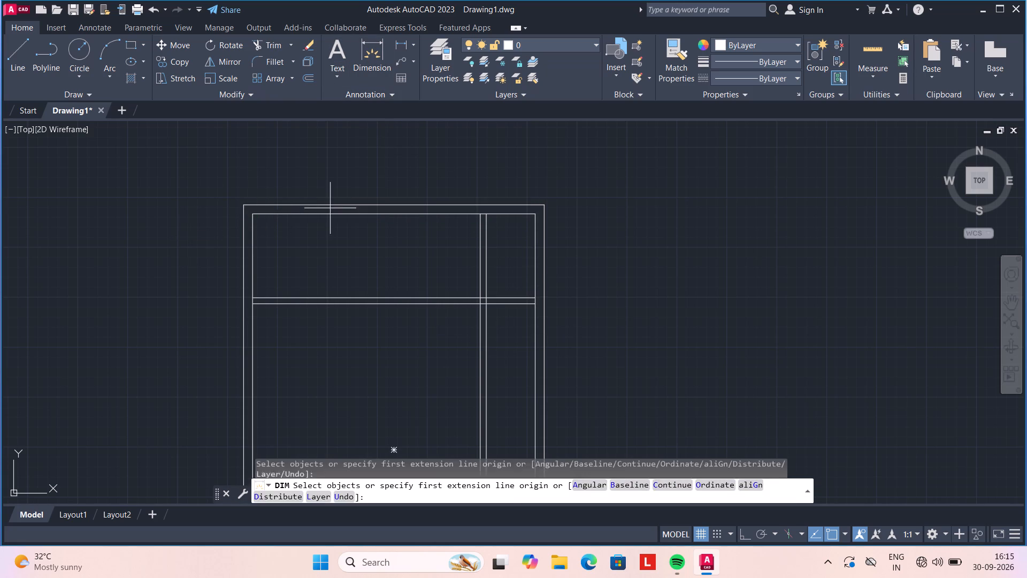
{"action": "left_click", "coordinate": [372, 203]}
{"action": "left_click", "coordinate": [374, 173]}
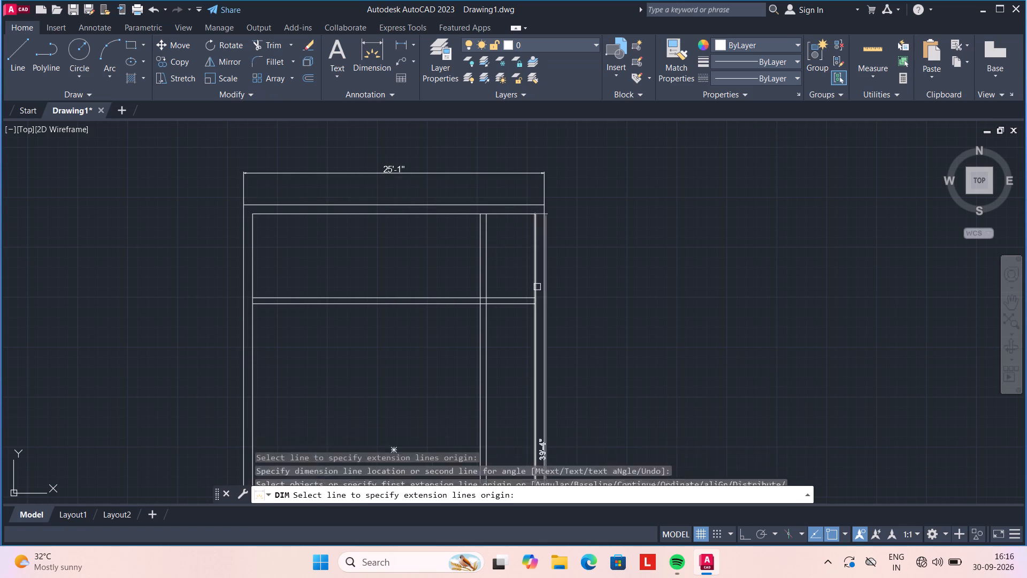
{"action": "left_click", "coordinate": [545, 301]}
{"action": "left_click", "coordinate": [573, 303]}
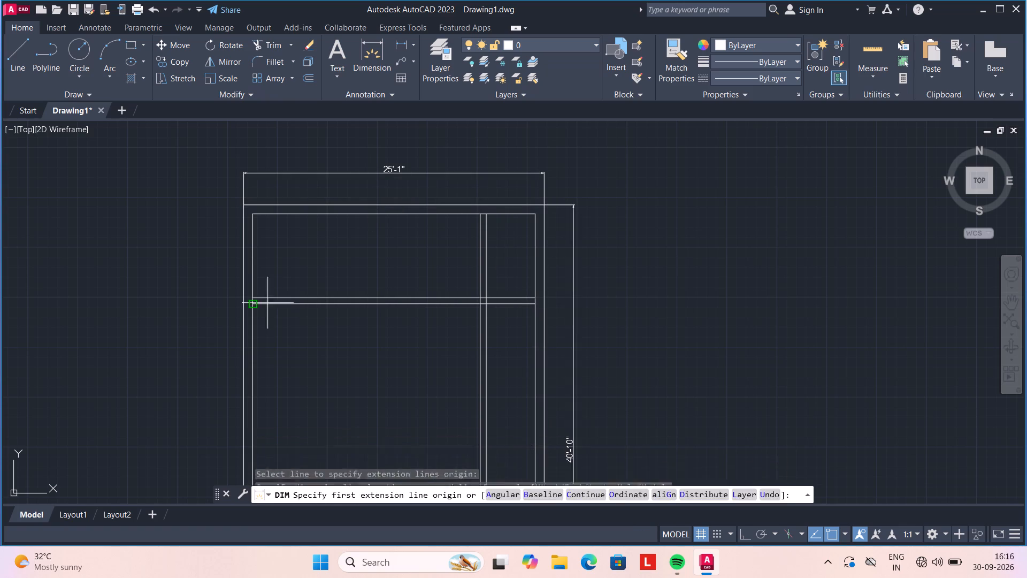
{"action": "left_click", "coordinate": [241, 331]}
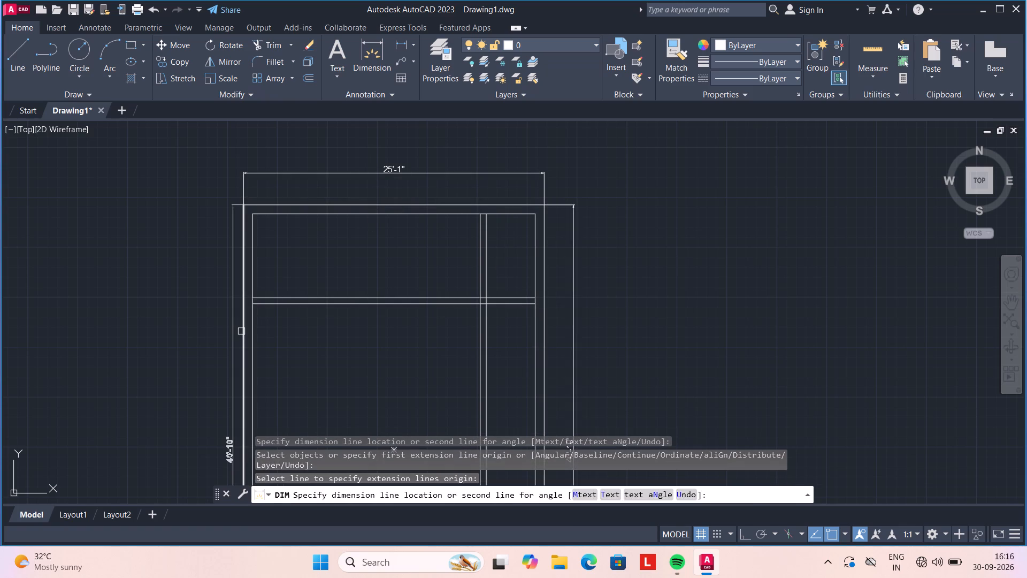
{"action": "left_click", "coordinate": [211, 322]}
{"action": "scroll", "coordinate": [288, 317], "scroll_direction": "down", "scroll_amount": 2}
{"action": "middle_click_drag", "start_coordinate": [315, 345], "coordinate": [304, 150]}
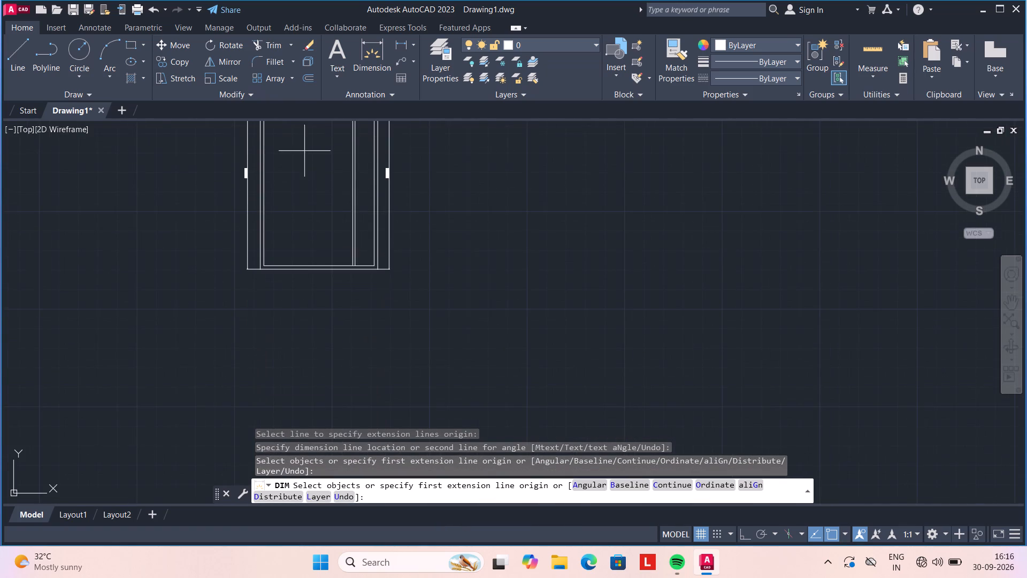
{"action": "scroll", "coordinate": [301, 252], "scroll_direction": "up", "scroll_amount": 1}
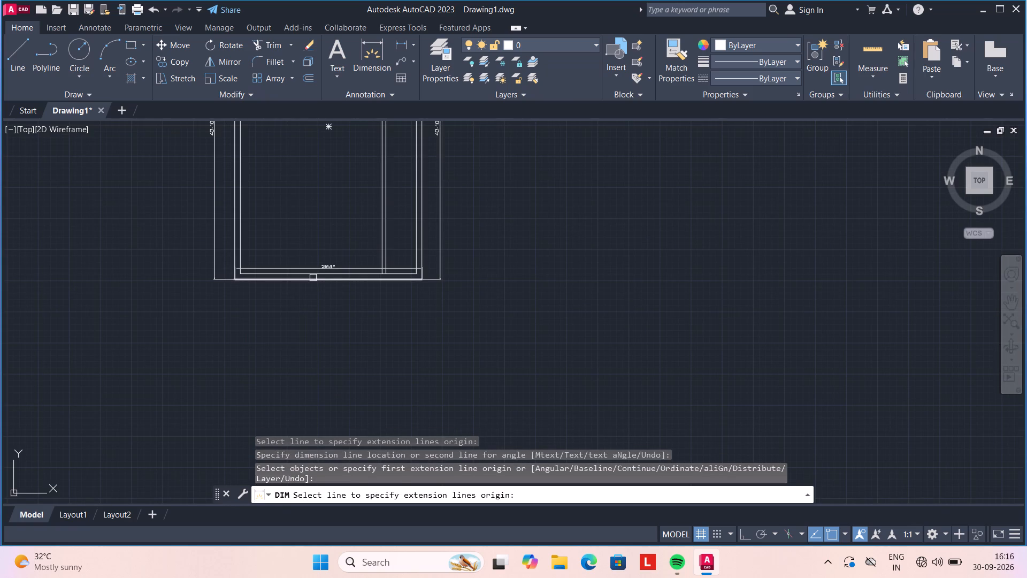
{"action": "left_click", "coordinate": [312, 278]}
{"action": "left_click", "coordinate": [313, 293]}
{"action": "scroll", "coordinate": [320, 247], "scroll_direction": "up", "scroll_amount": 2}
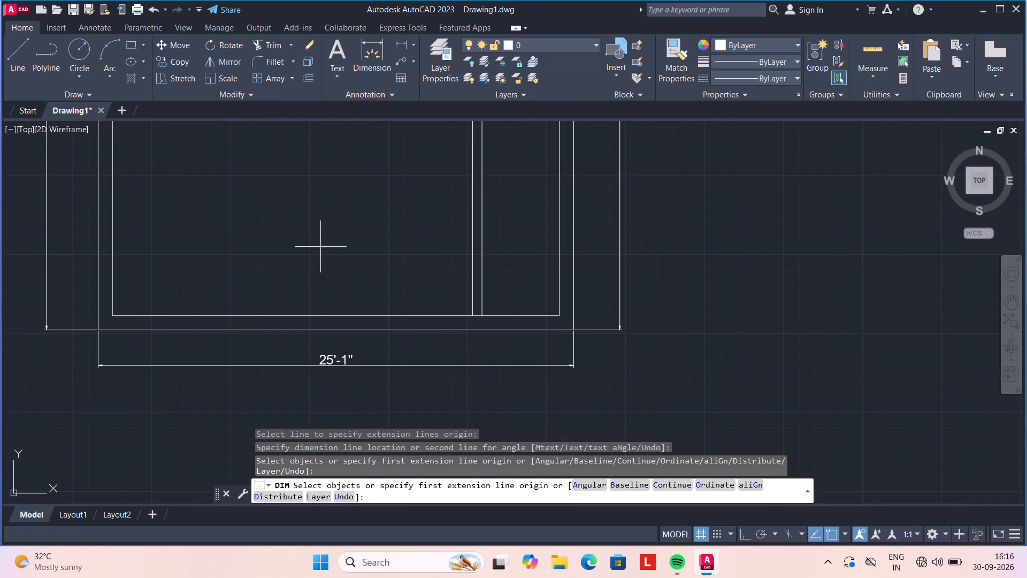
Dimension the upper-left room's width from the inner left wall to the vertical partition, placing it just below the top wall.
{"action": "middle_click_drag", "start_coordinate": [315, 208], "coordinate": [346, 334]}
{"action": "scroll", "coordinate": [347, 295], "scroll_direction": "down", "scroll_amount": 3}
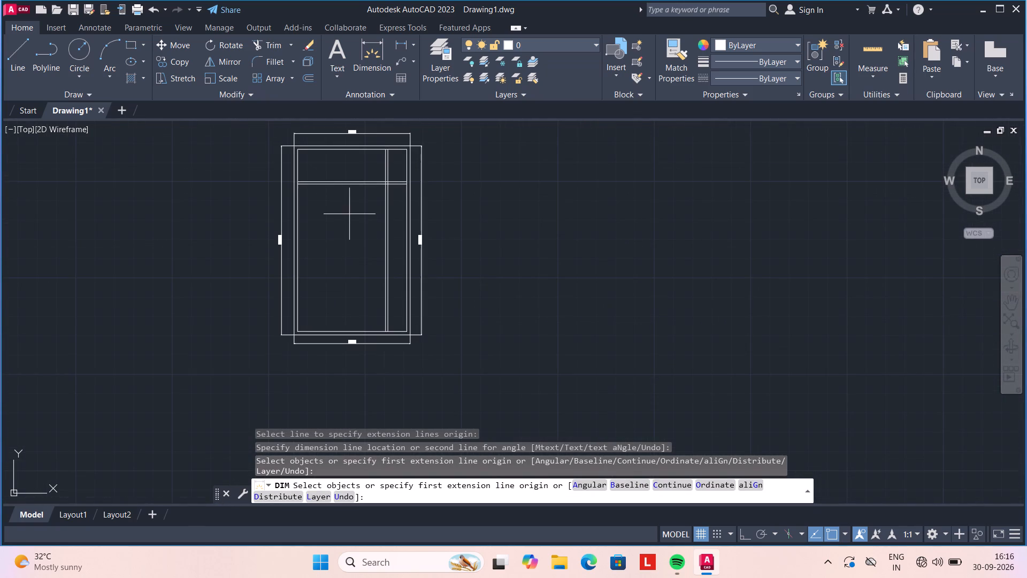
{"action": "scroll", "coordinate": [349, 214], "scroll_direction": "up", "scroll_amount": 1}
{"action": "middle_click_drag", "start_coordinate": [339, 176], "coordinate": [369, 452]}
{"action": "scroll", "coordinate": [370, 457], "scroll_direction": "up", "scroll_amount": 1}
{"action": "scroll", "coordinate": [283, 387], "scroll_direction": "up", "scroll_amount": 1}
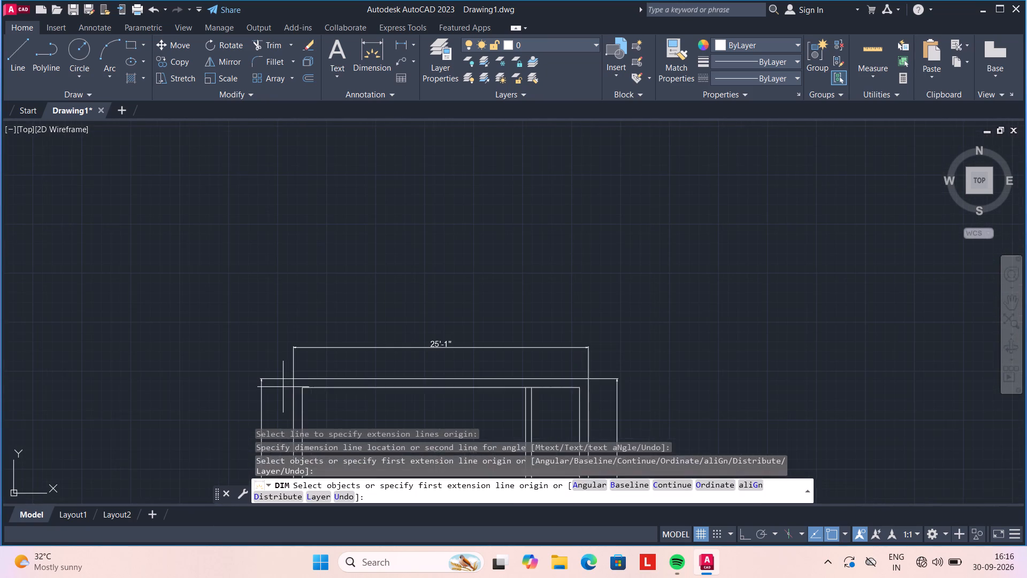
{"action": "left_click", "coordinate": [300, 386]}
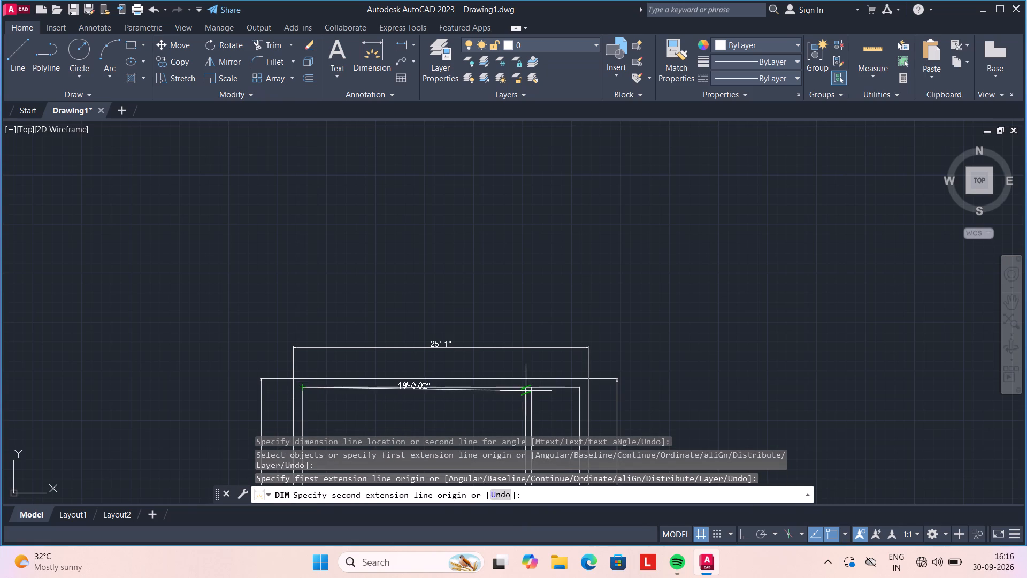
{"action": "scroll", "coordinate": [519, 389], "scroll_direction": "up", "scroll_amount": 4}
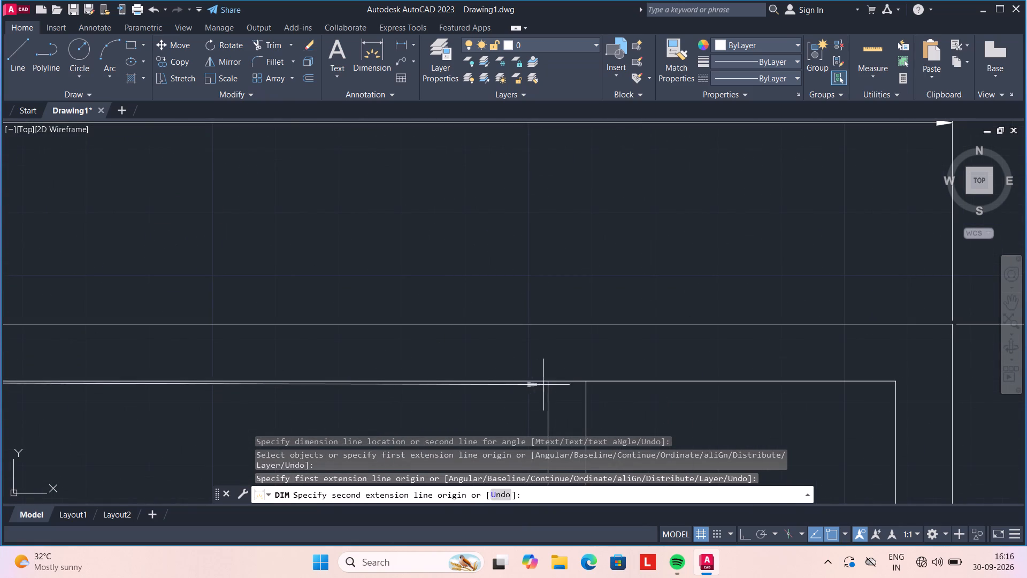
{"action": "left_click", "coordinate": [548, 383]}
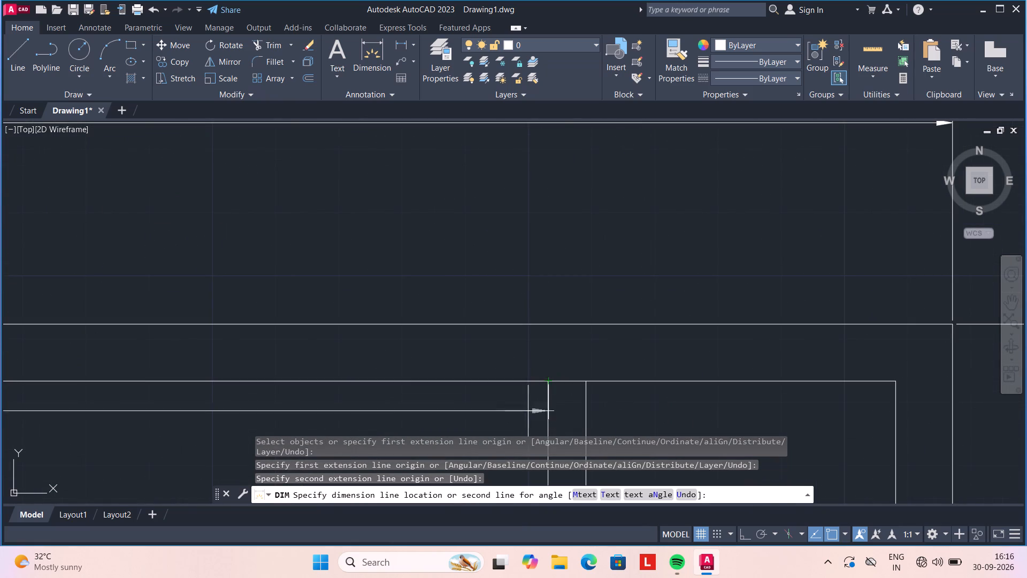
{"action": "scroll", "coordinate": [532, 359], "scroll_direction": "down", "scroll_amount": 2}
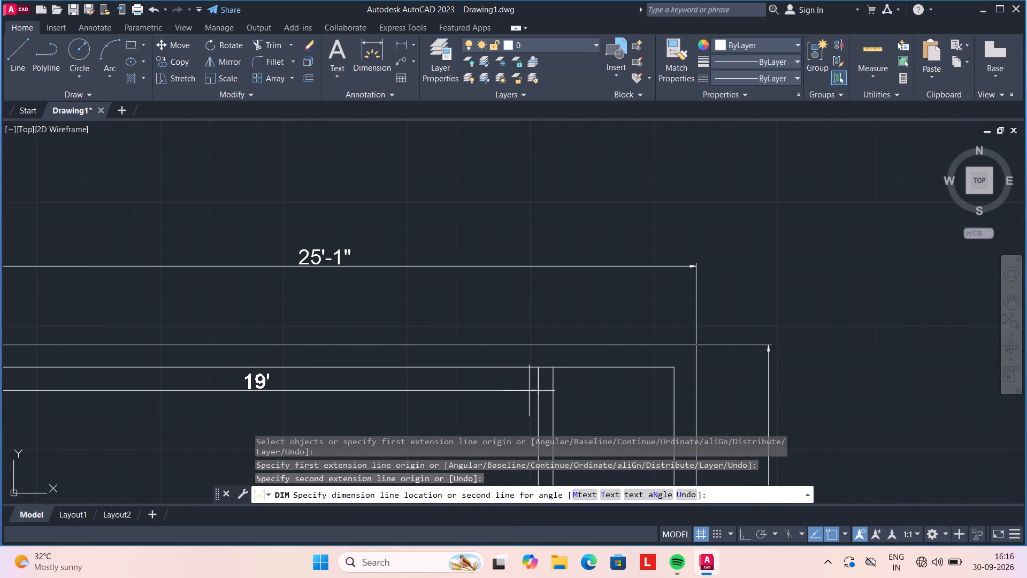
{"action": "left_click", "coordinate": [529, 391]}
Dimension the upper-left room's depth from the inner top wall to the horizontal partition, placing it inside the left wall.
{"action": "scroll", "coordinate": [529, 391], "scroll_direction": "down", "scroll_amount": 3}
{"action": "middle_click_drag", "start_coordinate": [449, 398], "coordinate": [445, 308]}
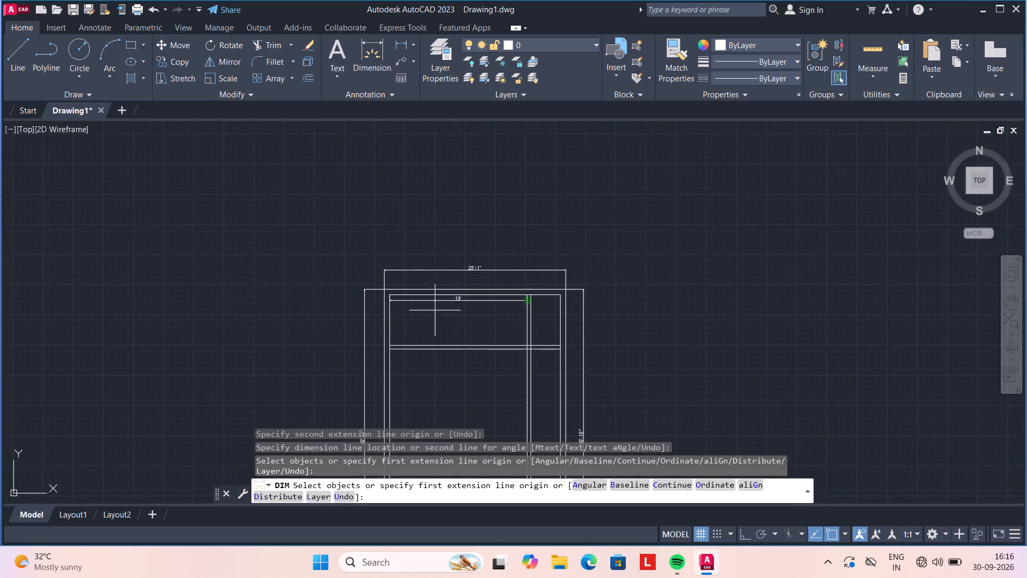
{"action": "scroll", "coordinate": [407, 311], "scroll_direction": "up", "scroll_amount": 2}
{"action": "left_click", "coordinate": [357, 268]}
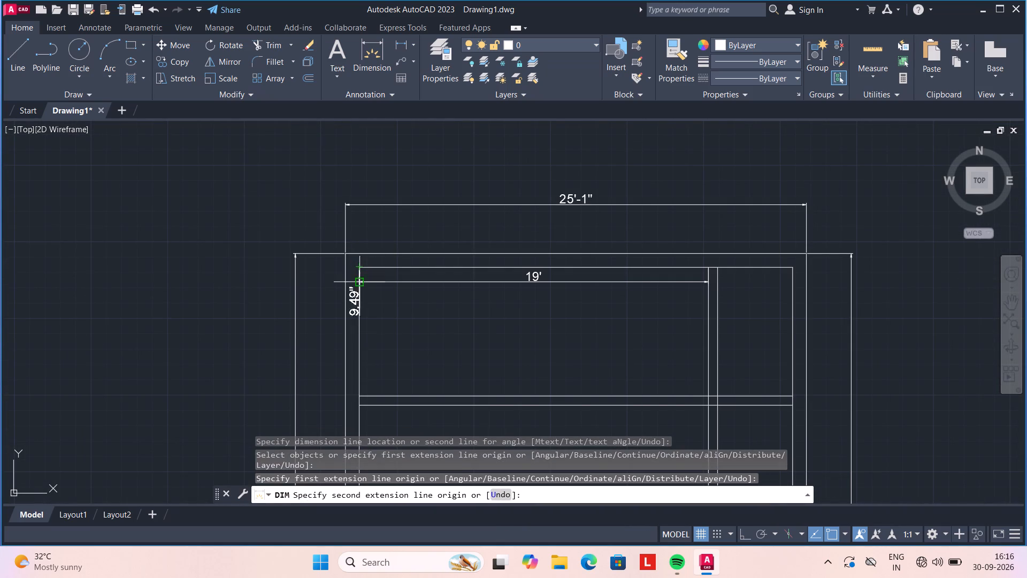
{"action": "scroll", "coordinate": [362, 389], "scroll_direction": "up", "scroll_amount": 3}
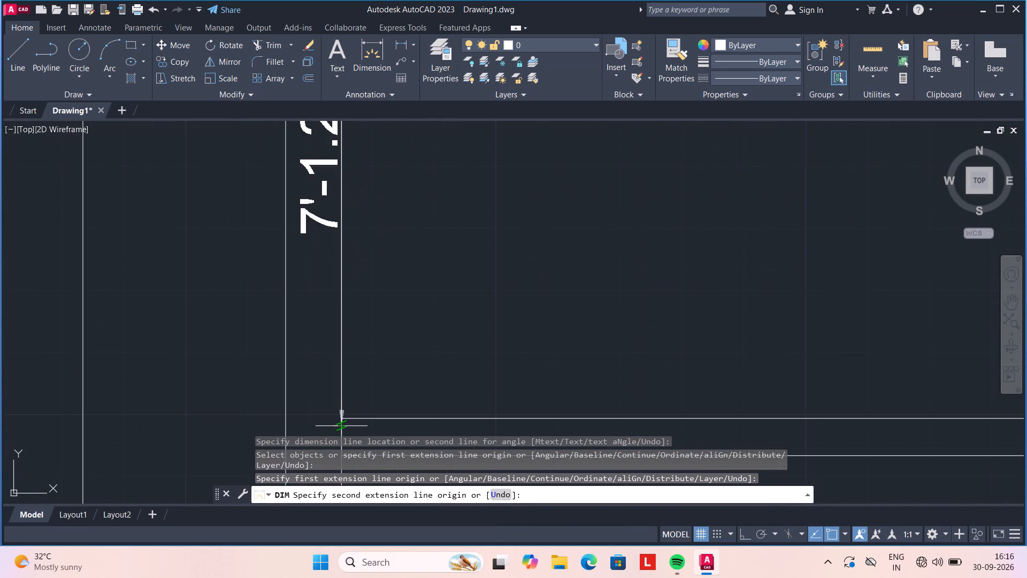
{"action": "left_click", "coordinate": [343, 417]}
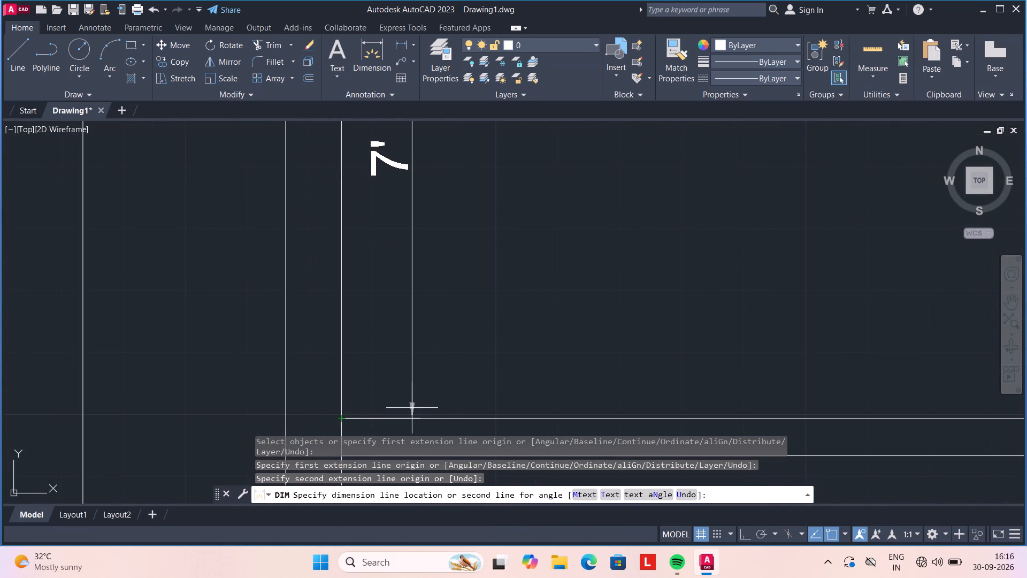
{"action": "left_click", "coordinate": [412, 408]}
{"action": "scroll", "coordinate": [412, 394], "scroll_direction": "down", "scroll_amount": 4}
{"action": "middle_click_drag", "start_coordinate": [495, 366], "coordinate": [402, 316]}
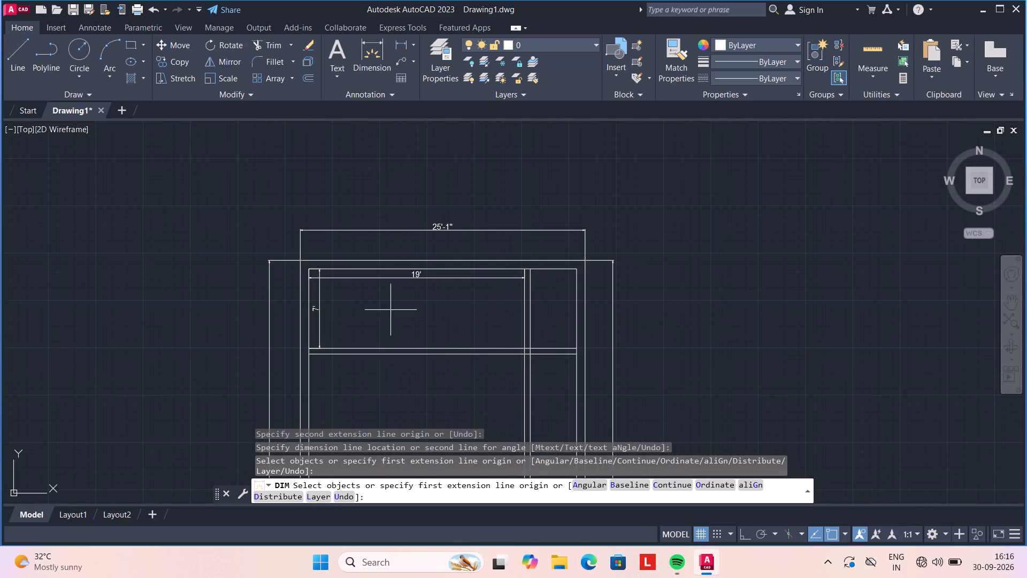
{"action": "key", "text": "Escape"}
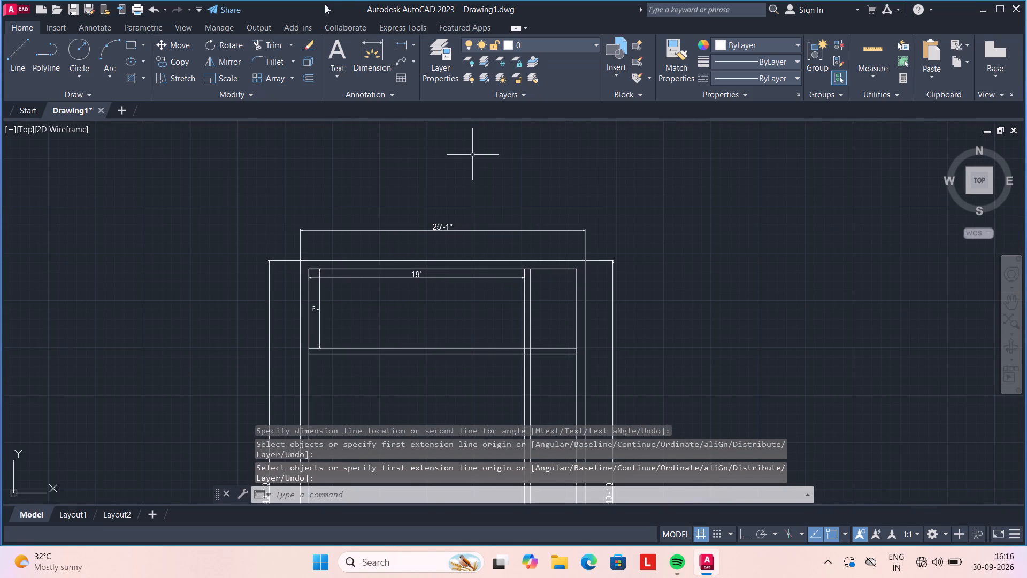
Dimension the upper-right room's width from the vertical partition to the inner right wall, placing it just below the top wall.
{"action": "left_click", "coordinate": [367, 42]}
{"action": "scroll", "coordinate": [527, 261], "scroll_direction": "up", "scroll_amount": 3}
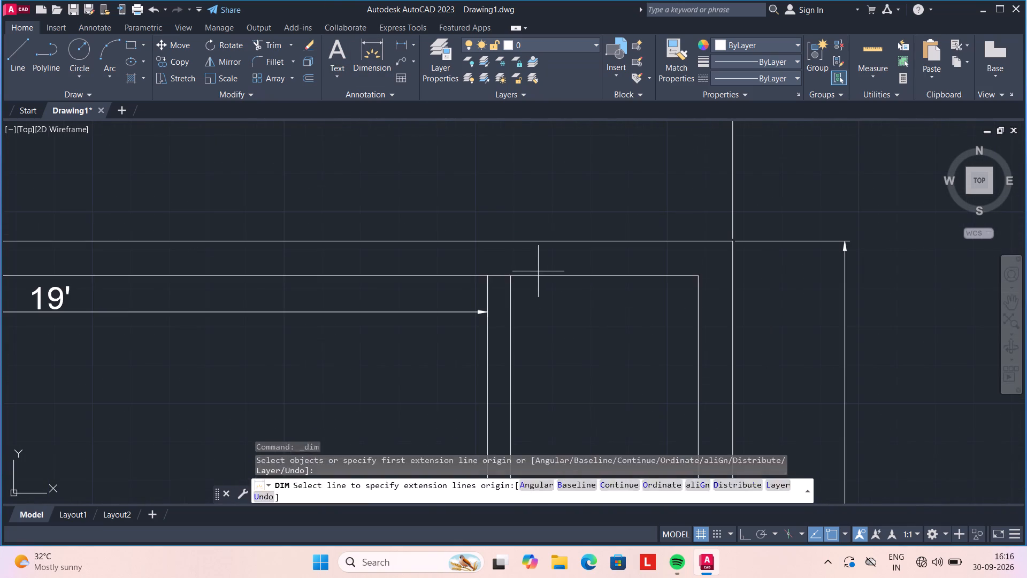
{"action": "left_click", "coordinate": [511, 278]}
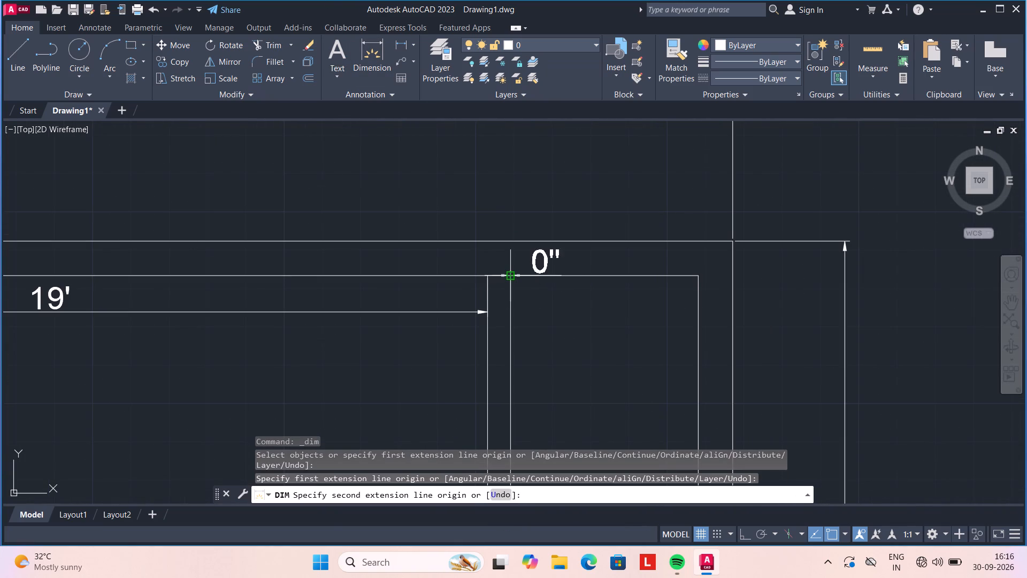
{"action": "left_click", "coordinate": [699, 273]}
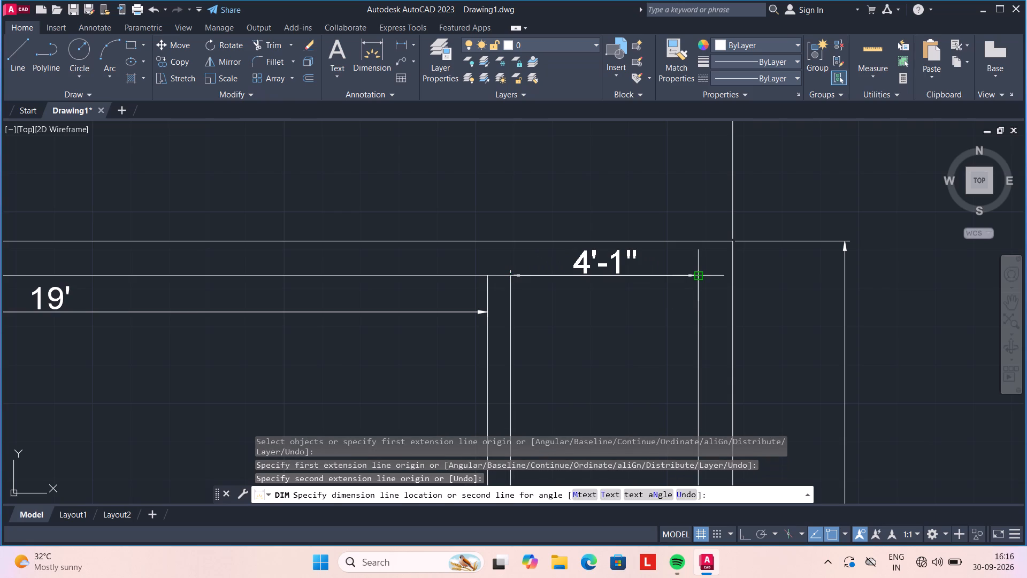
{"action": "left_click", "coordinate": [702, 309]}
Dimension the upper-right room's depth from the horizontal partition to the inner top wall, placing it just inside the right wall.
{"action": "scroll", "coordinate": [663, 316], "scroll_direction": "down", "scroll_amount": 2}
{"action": "middle_click_drag", "start_coordinate": [655, 341], "coordinate": [557, 299]}
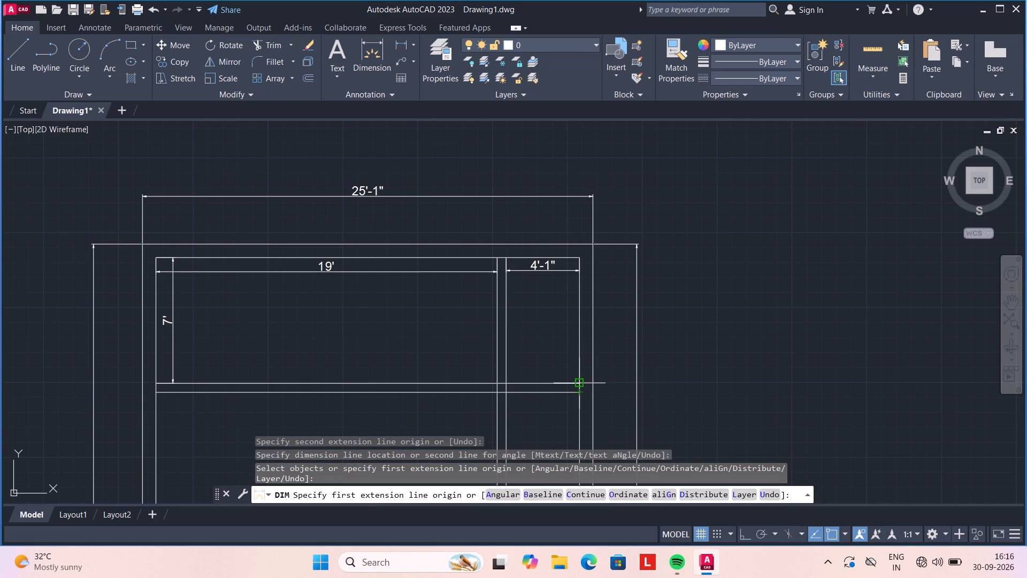
{"action": "scroll", "coordinate": [581, 381], "scroll_direction": "up", "scroll_amount": 3}
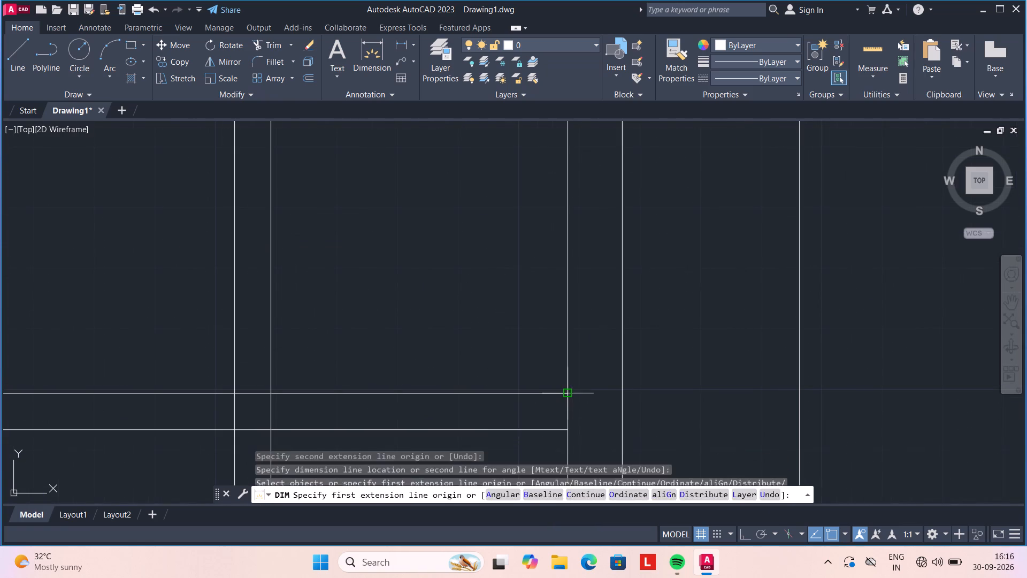
{"action": "left_click", "coordinate": [569, 396]}
{"action": "scroll", "coordinate": [562, 232], "scroll_direction": "down", "scroll_amount": 3}
{"action": "scroll", "coordinate": [564, 154], "scroll_direction": "up", "scroll_amount": 3}
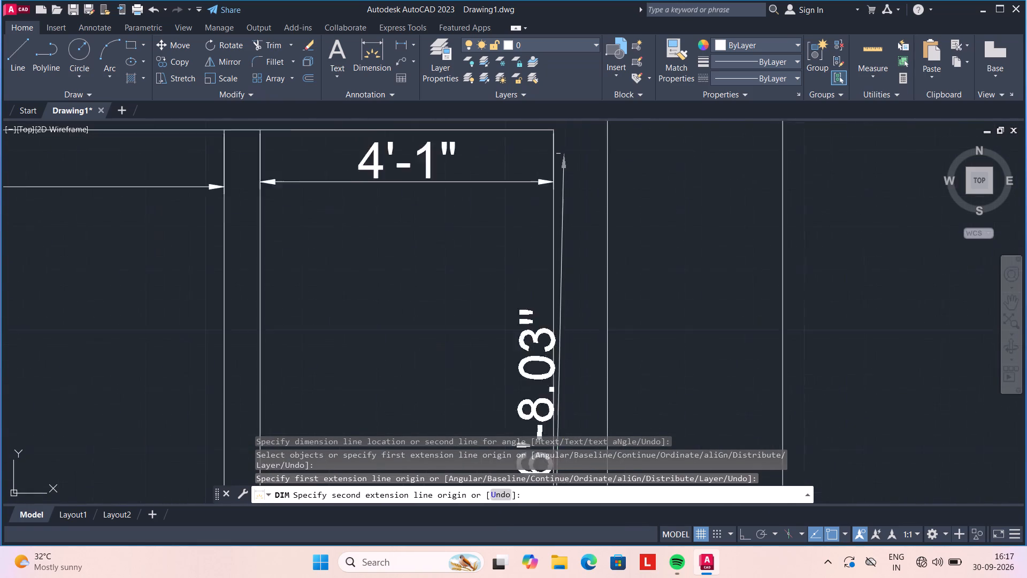
{"action": "scroll", "coordinate": [564, 154], "scroll_direction": "up", "scroll_amount": 1}
{"action": "scroll", "coordinate": [535, 131], "scroll_direction": "down", "scroll_amount": 1}
{"action": "middle_click_drag", "start_coordinate": [537, 138], "coordinate": [562, 271]}
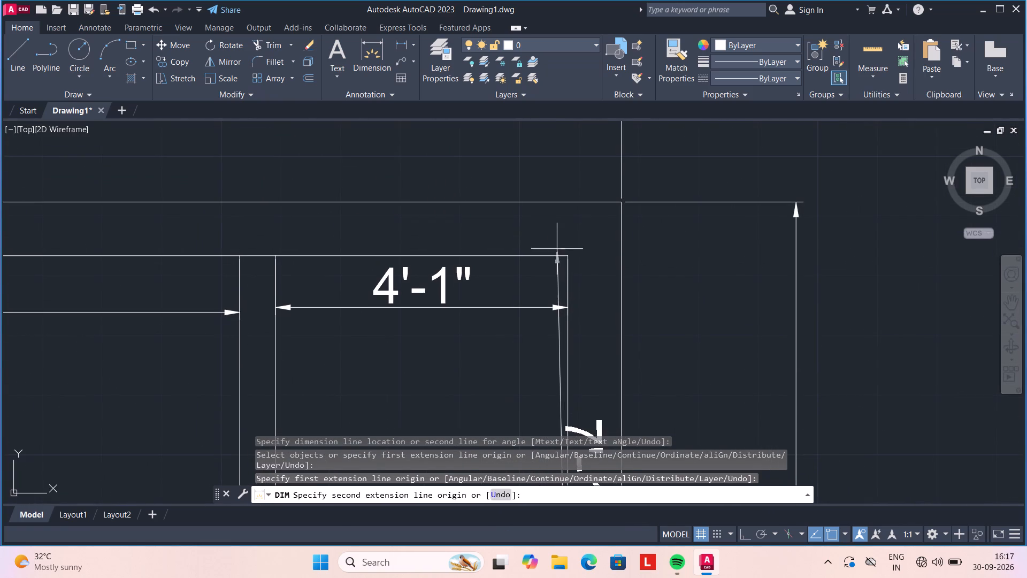
{"action": "left_click", "coordinate": [571, 259]}
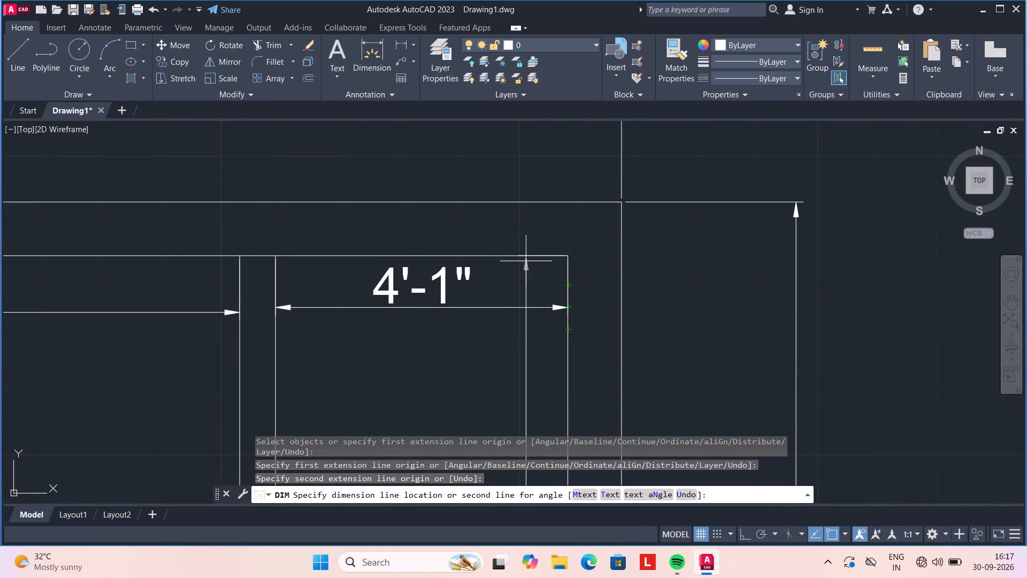
{"action": "scroll", "coordinate": [525, 255], "scroll_direction": "up", "scroll_amount": 2}
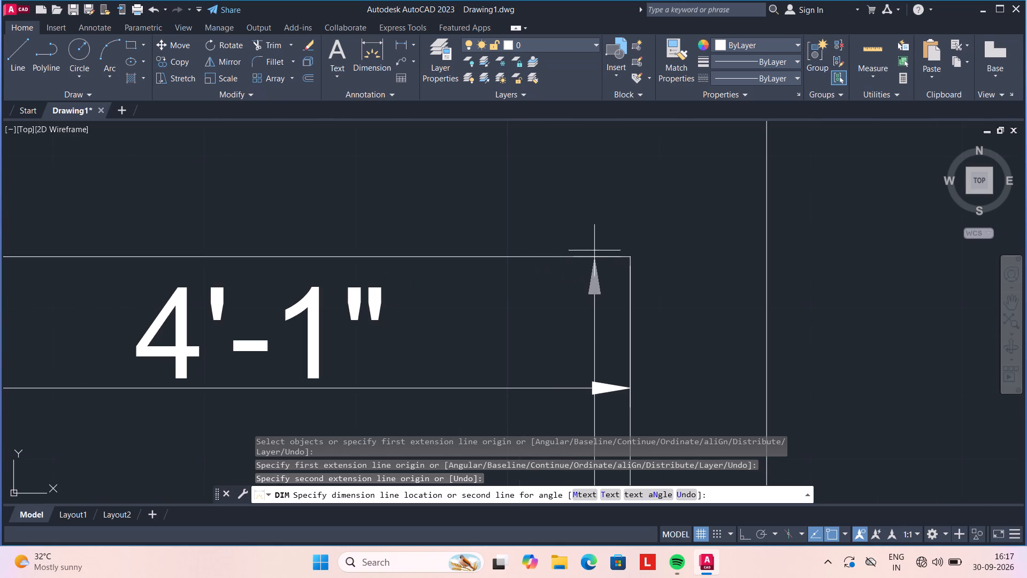
{"action": "left_click", "coordinate": [517, 255]}
{"action": "scroll", "coordinate": [519, 252], "scroll_direction": "down", "scroll_amount": 5}
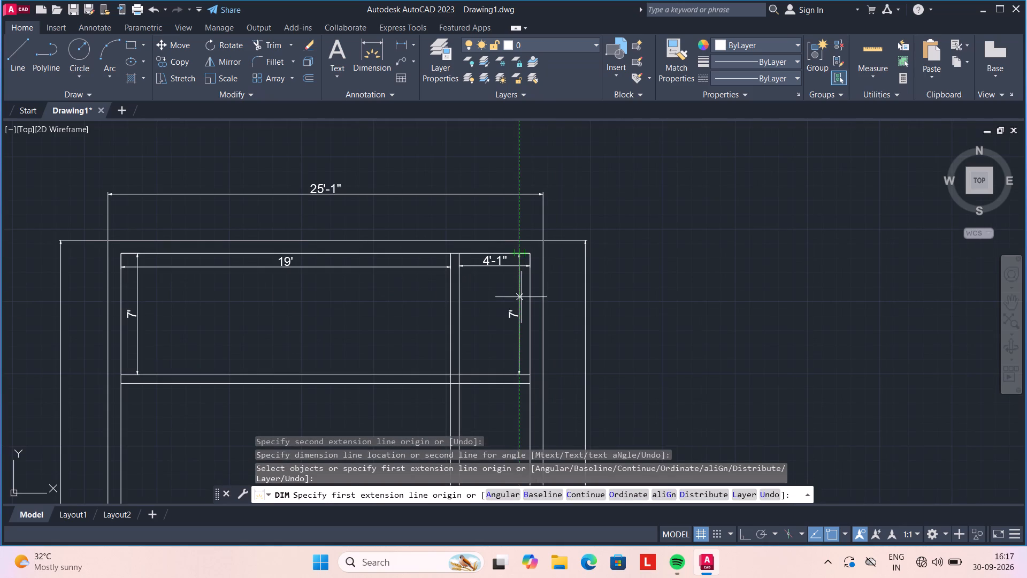
{"action": "scroll", "coordinate": [565, 309], "scroll_direction": "down", "scroll_amount": 2}
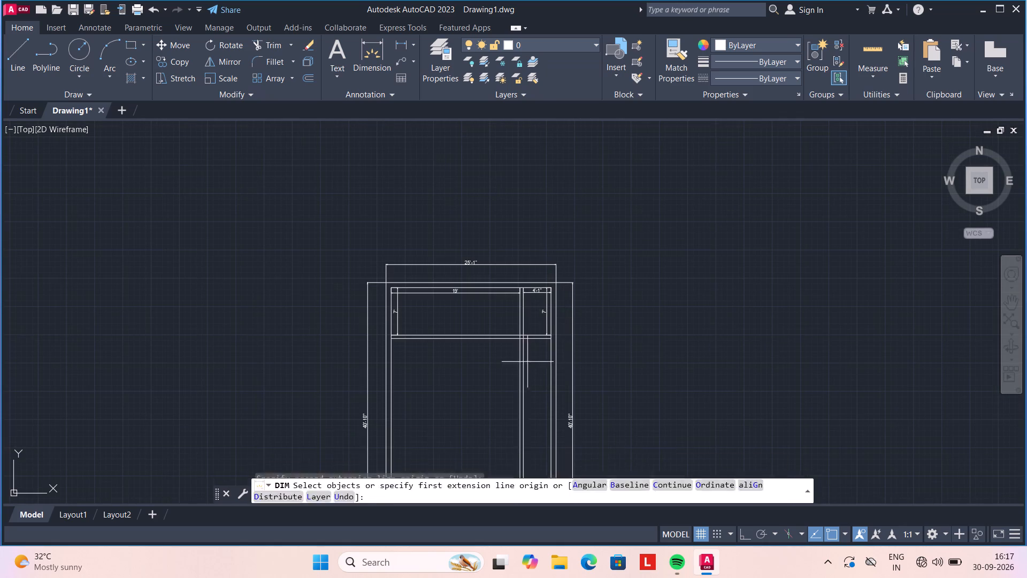
{"action": "middle_click_drag", "start_coordinate": [525, 367], "coordinate": [530, 337]}
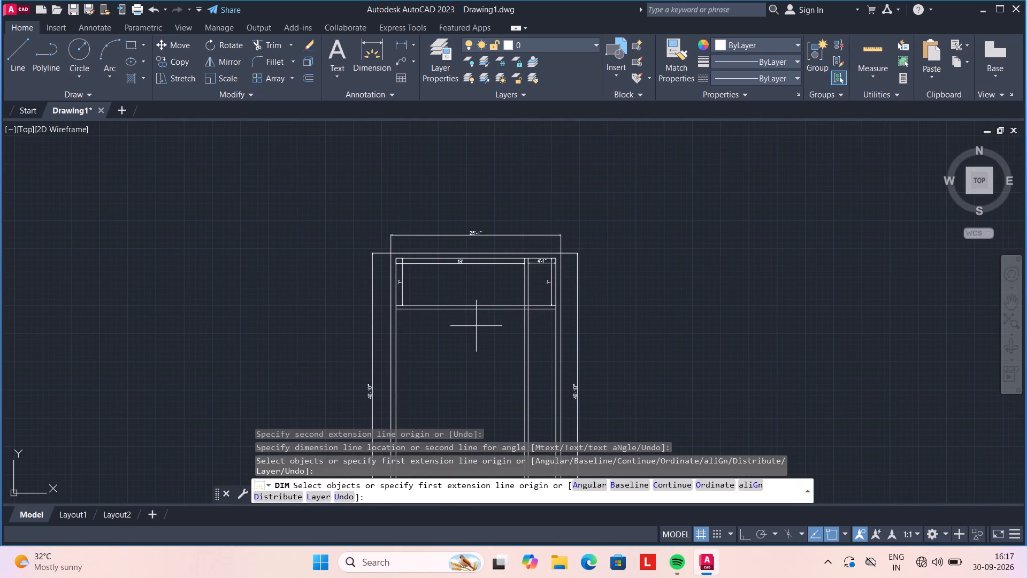
{"action": "key", "text": "Escape"}
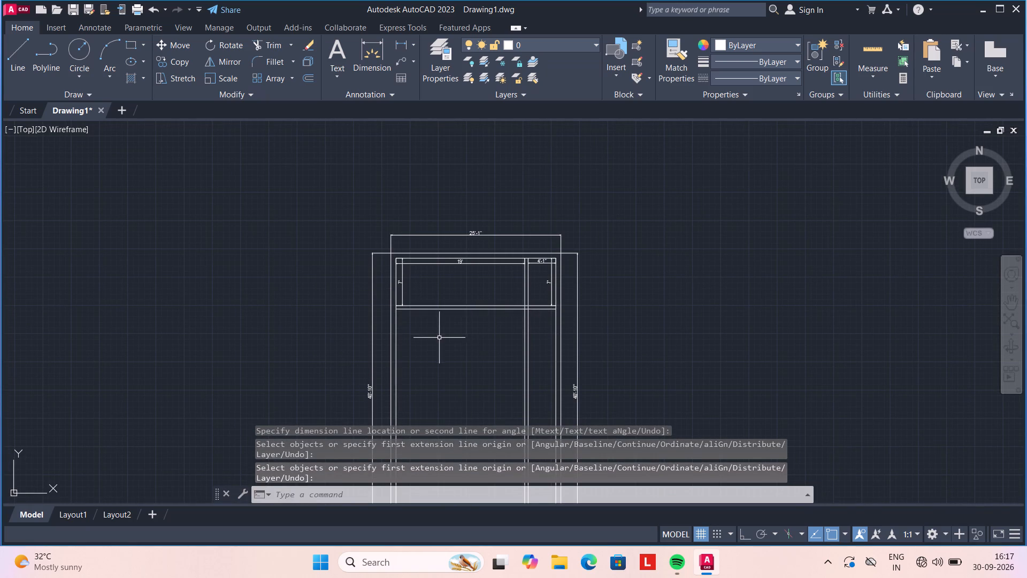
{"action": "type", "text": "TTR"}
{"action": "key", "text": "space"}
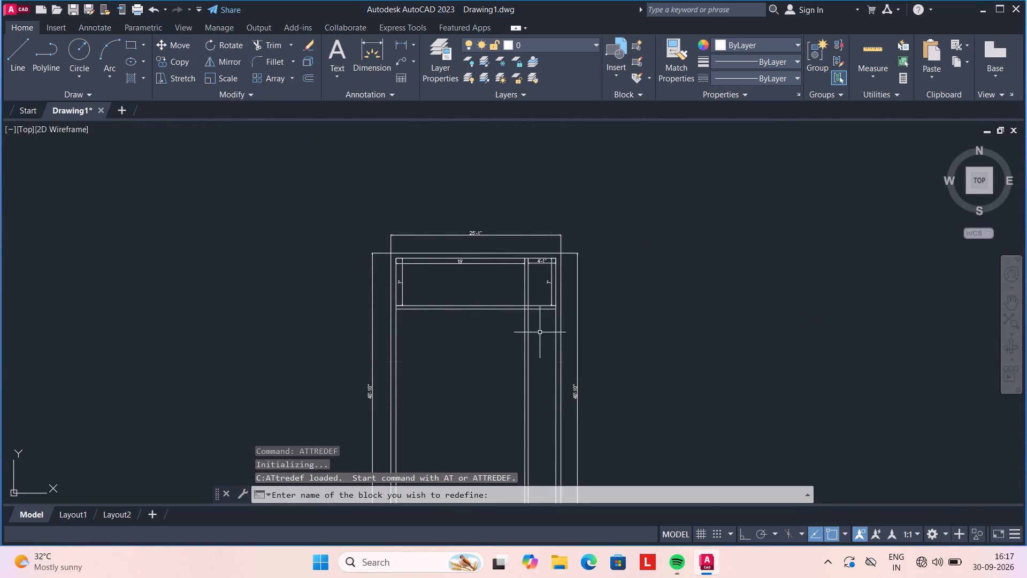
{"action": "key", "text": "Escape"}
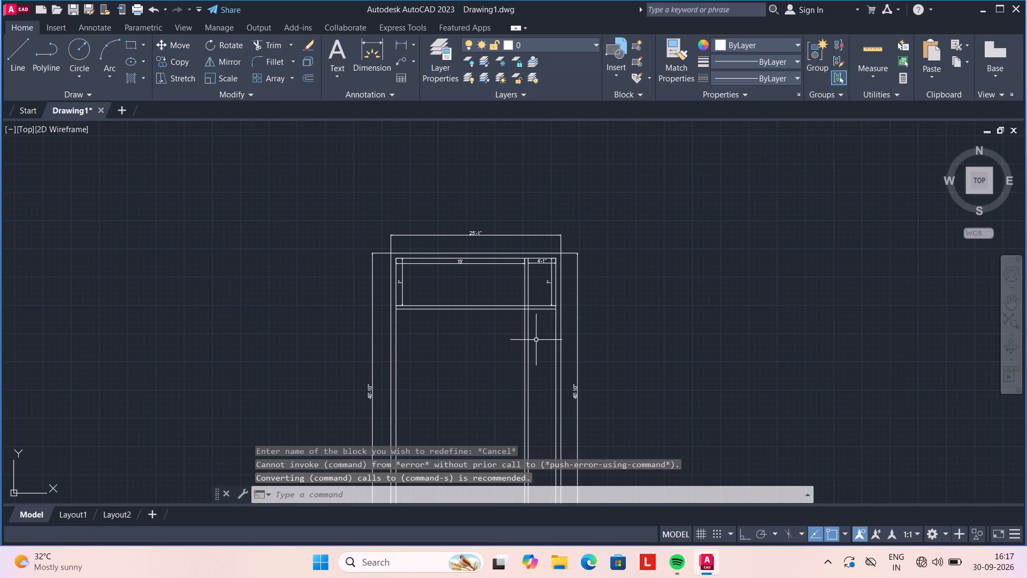
Trim away both vertical partition lines below the horizontal partition.
{"action": "type", "text": "TR"}
{"action": "key", "text": "space"}
{"action": "left_click", "coordinate": [538, 359]}
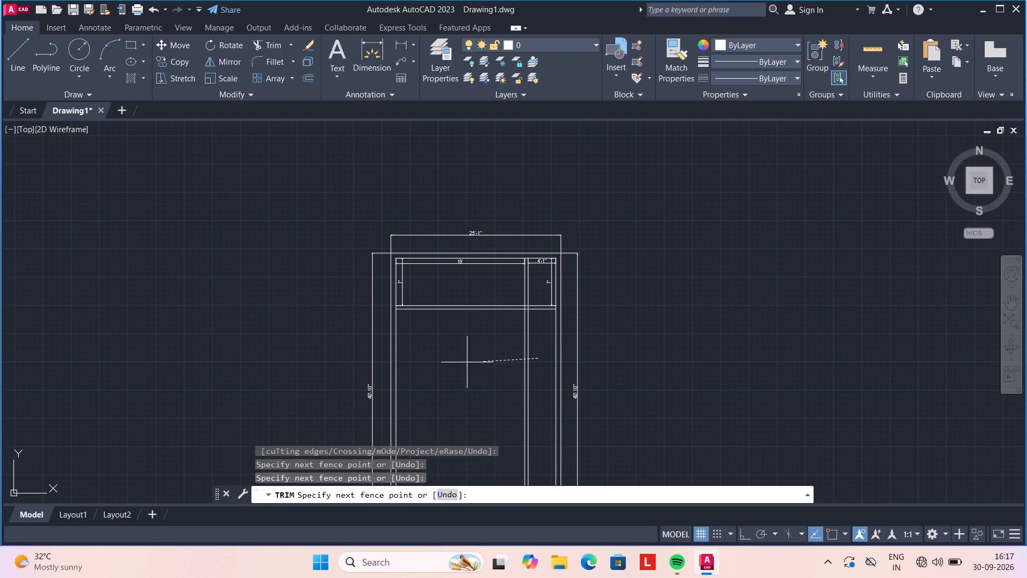
{"action": "left_click", "coordinate": [457, 362]}
{"action": "key", "text": "Escape"}
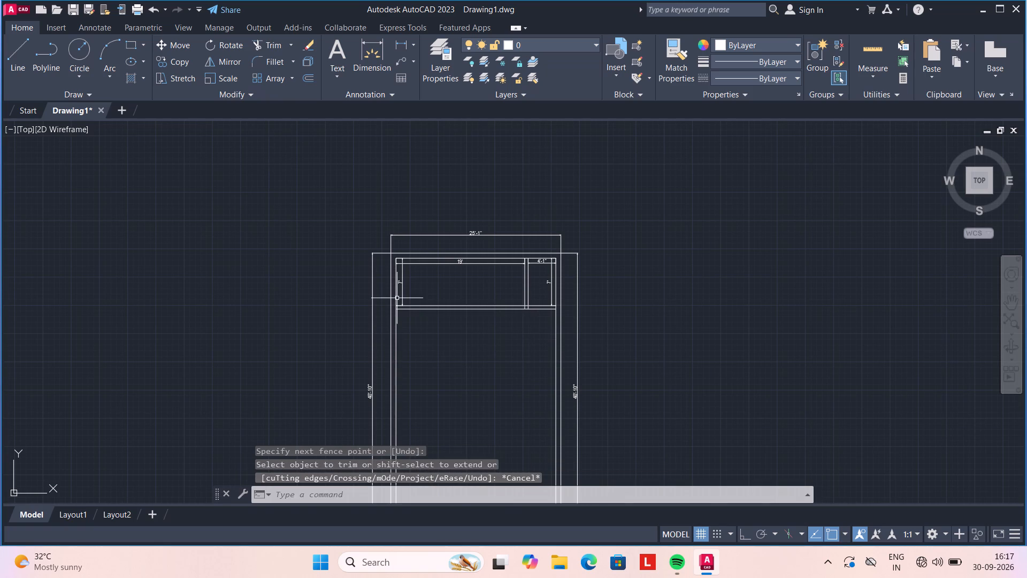
Trim the inner left wall line between the two horizontal partition lines to open that wall junction.
{"action": "key", "text": "y"}
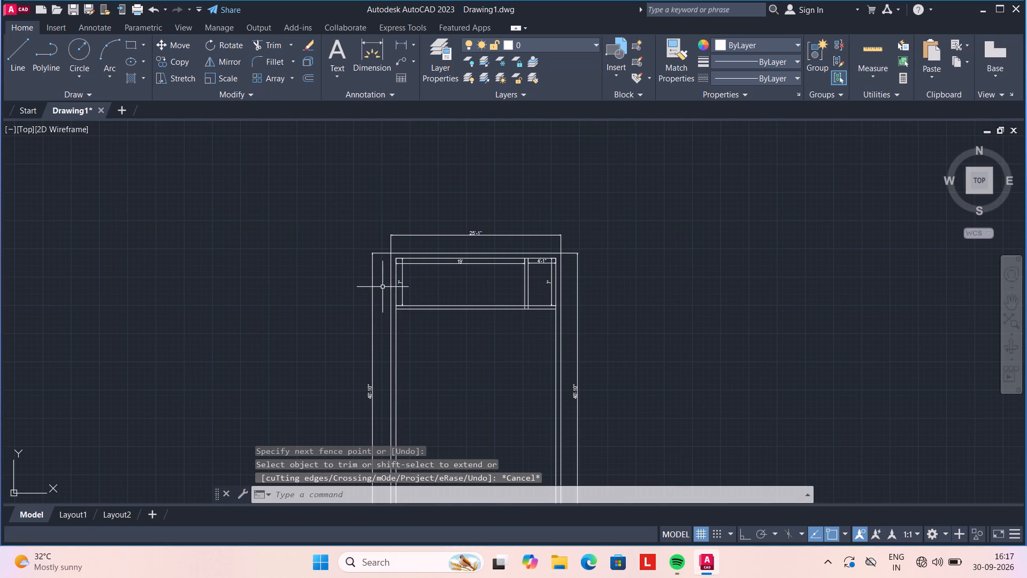
{"action": "key", "text": "BackSpace"}
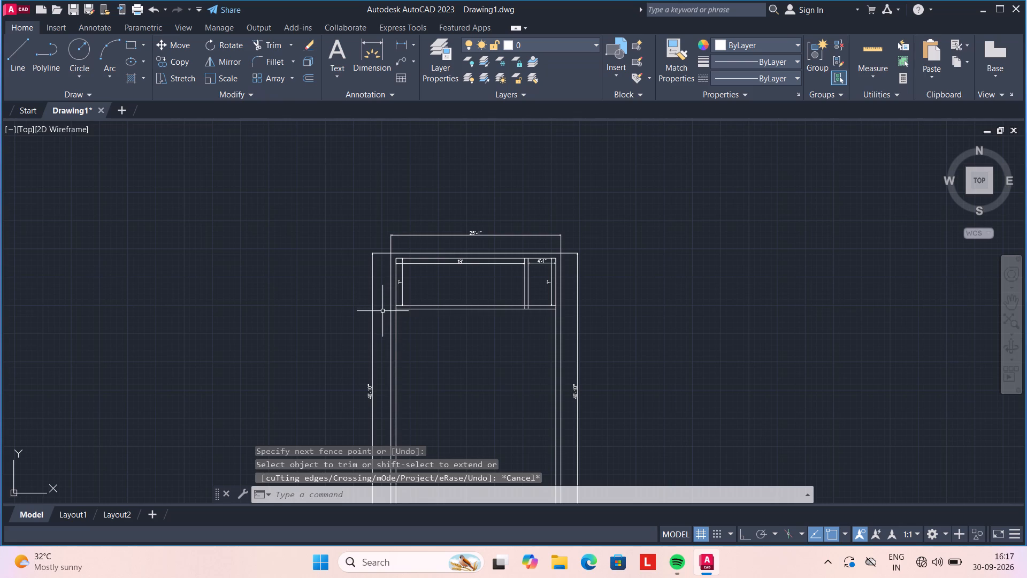
{"action": "type", "text": "TR"}
{"action": "key", "text": "space"}
{"action": "key", "text": "space"}
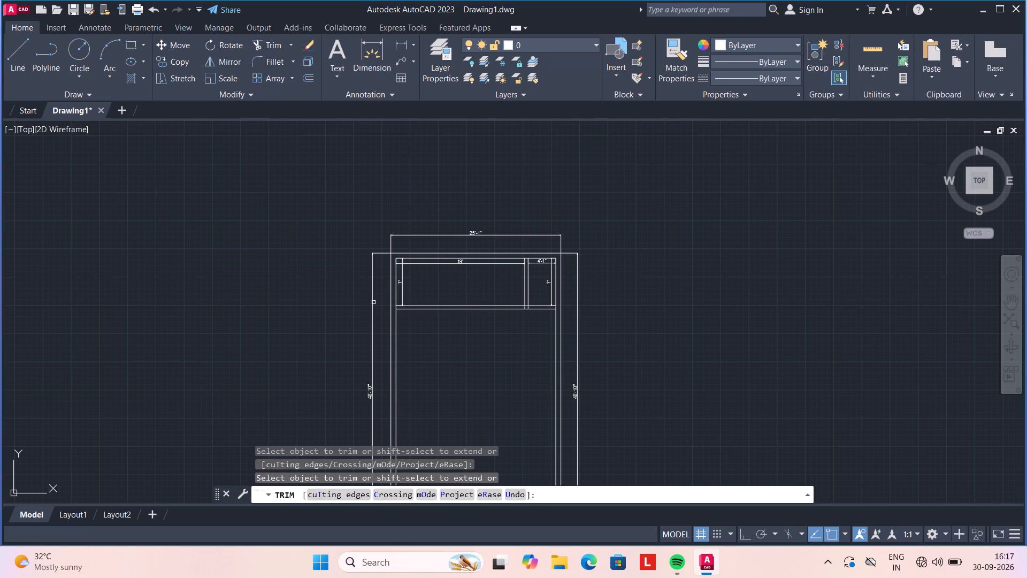
{"action": "scroll", "coordinate": [379, 292], "scroll_direction": "up", "scroll_amount": 4}
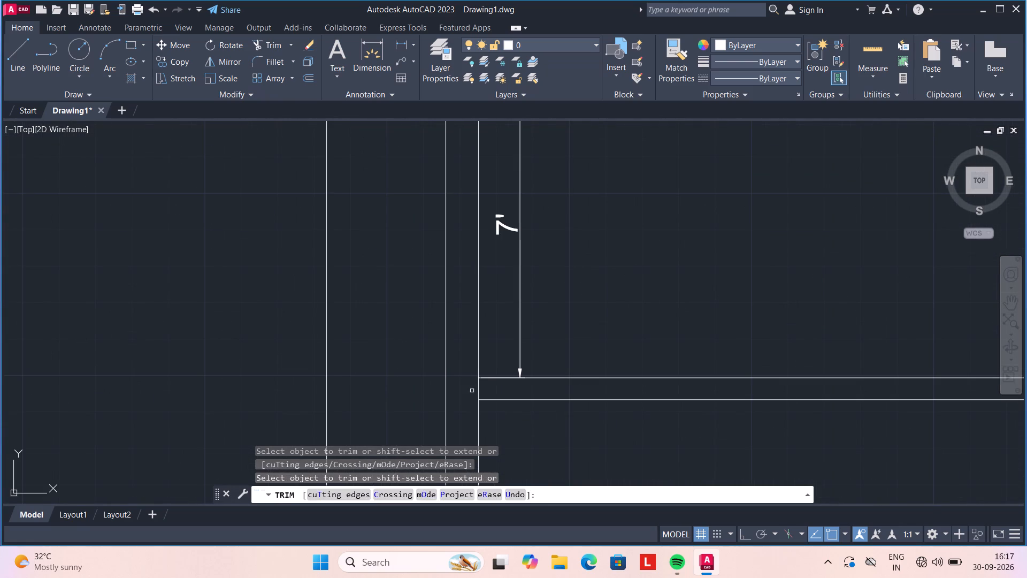
{"action": "left_click", "coordinate": [472, 391]}
{"action": "left_click", "coordinate": [505, 387]}
{"action": "scroll", "coordinate": [506, 387], "scroll_direction": "down", "scroll_amount": 3}
{"action": "scroll", "coordinate": [504, 306], "scroll_direction": "up", "scroll_amount": 4}
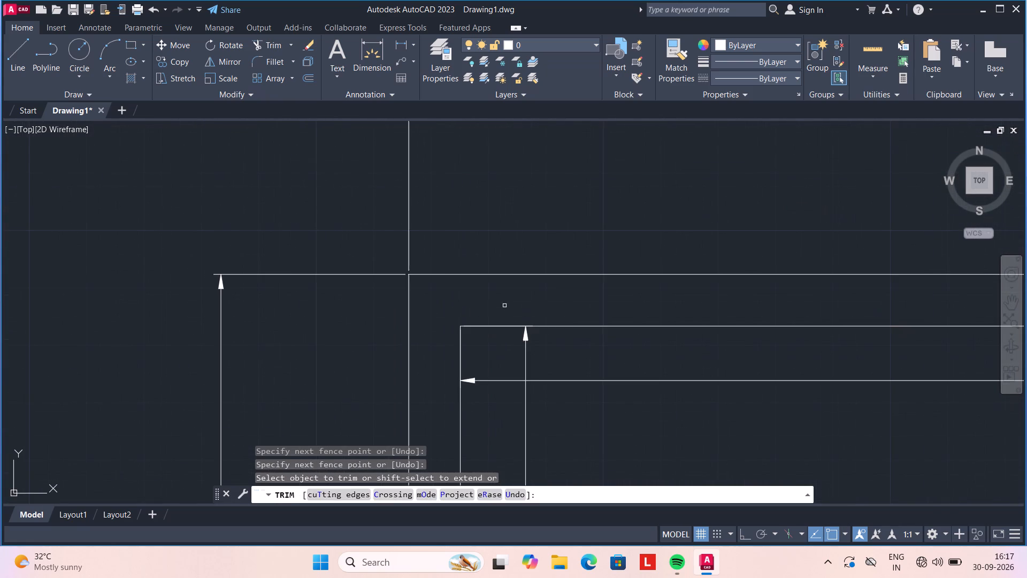
Trim the inner top wall line between the two vertical partition lines to open that wall junction.
{"action": "scroll", "coordinate": [483, 298], "scroll_direction": "down", "scroll_amount": 3}
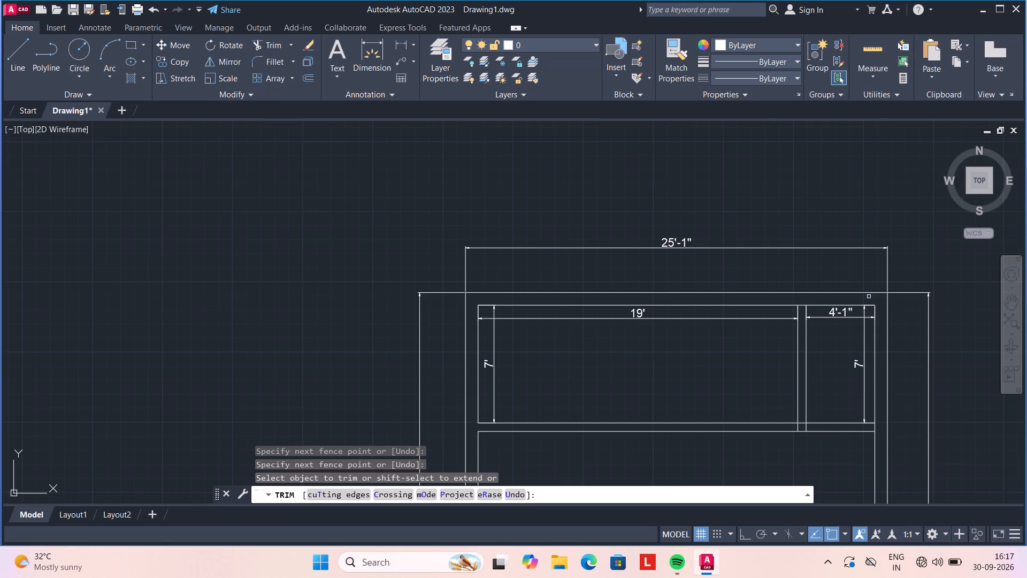
{"action": "scroll", "coordinate": [868, 296], "scroll_direction": "up", "scroll_amount": 2}
{"action": "scroll", "coordinate": [900, 321], "scroll_direction": "down", "scroll_amount": 3}
{"action": "scroll", "coordinate": [848, 325], "scroll_direction": "up", "scroll_amount": 3}
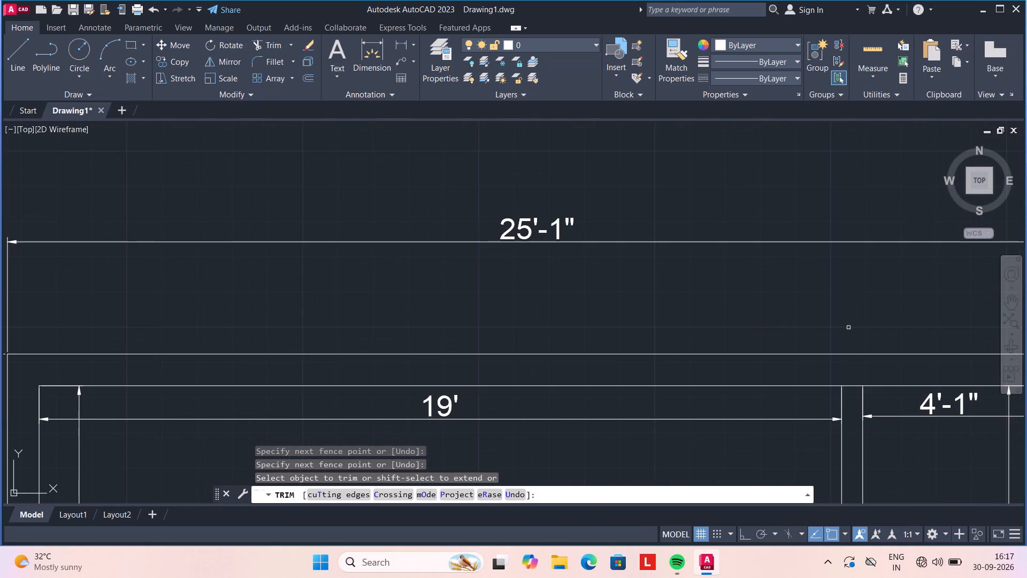
{"action": "left_click", "coordinate": [849, 376]}
{"action": "left_click", "coordinate": [850, 404]}
Trim the upper horizontal partition line between the vertical partition lines, and the vertical line ends inside the horizontal partition.
{"action": "scroll", "coordinate": [850, 404], "scroll_direction": "down", "scroll_amount": 3}
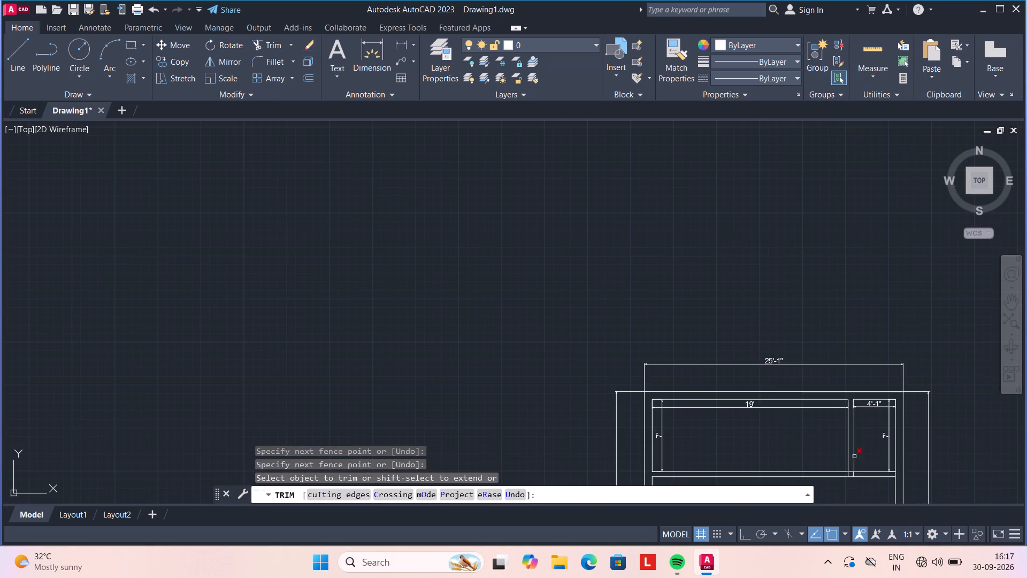
{"action": "scroll", "coordinate": [857, 481], "scroll_direction": "up", "scroll_amount": 4}
{"action": "left_click", "coordinate": [788, 389]}
{"action": "left_click", "coordinate": [796, 437]}
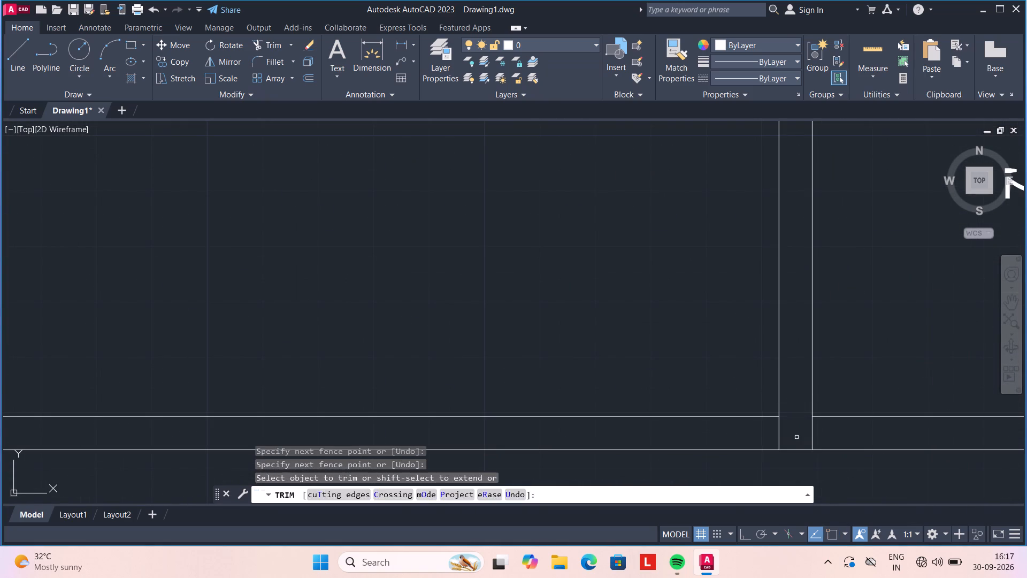
{"action": "left_click", "coordinate": [749, 433]}
{"action": "left_click", "coordinate": [853, 428]}
Trim the inner right wall line between the two horizontal partition lines to open that wall junction.
{"action": "scroll", "coordinate": [854, 428], "scroll_direction": "down", "scroll_amount": 3}
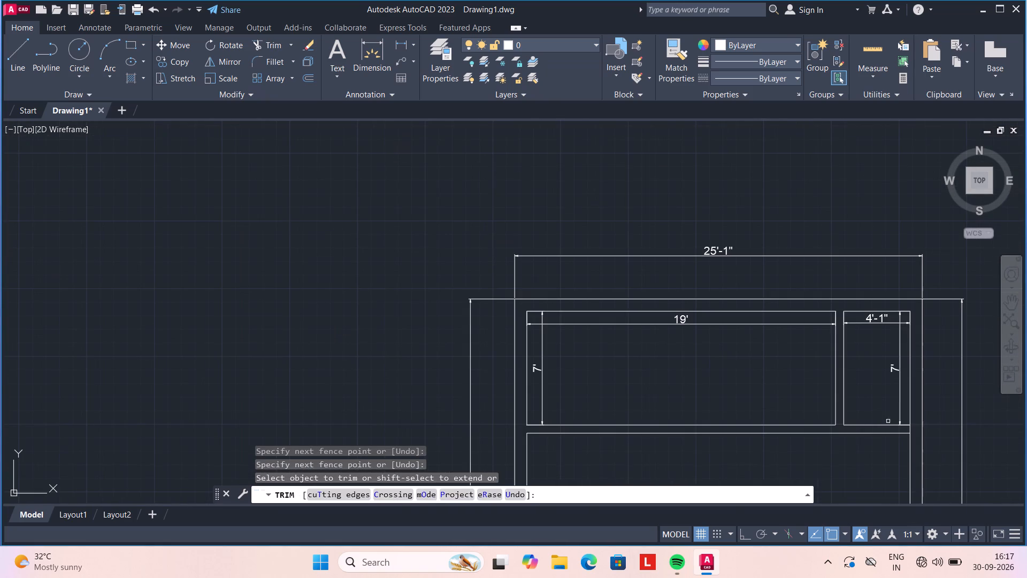
{"action": "scroll", "coordinate": [903, 421], "scroll_direction": "up", "scroll_amount": 3}
{"action": "left_click", "coordinate": [913, 450]}
{"action": "left_click", "coordinate": [925, 445]}
{"action": "scroll", "coordinate": [925, 445], "scroll_direction": "down", "scroll_amount": 1}
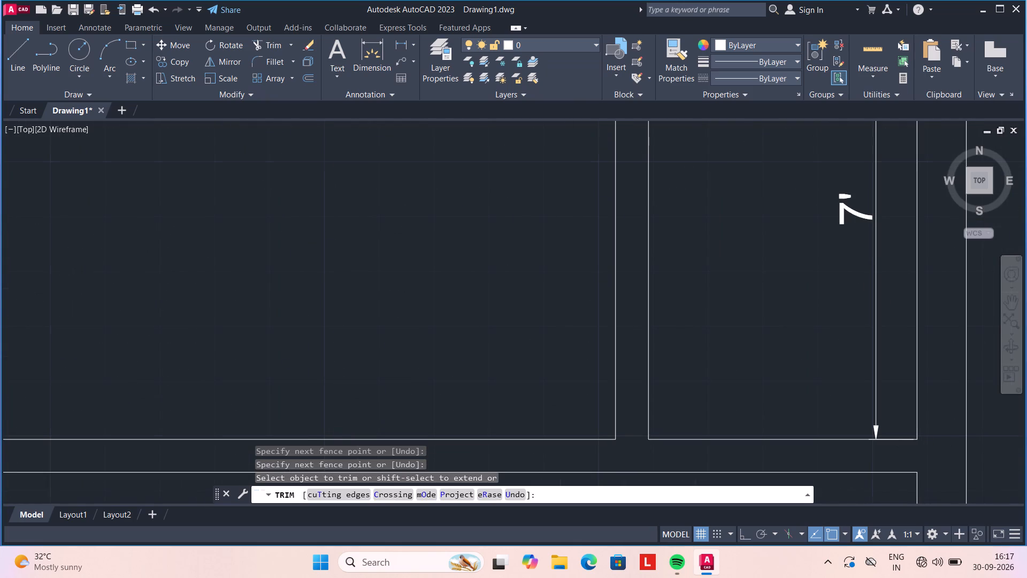
{"action": "scroll", "coordinate": [925, 445], "scroll_direction": "down", "scroll_amount": 3}
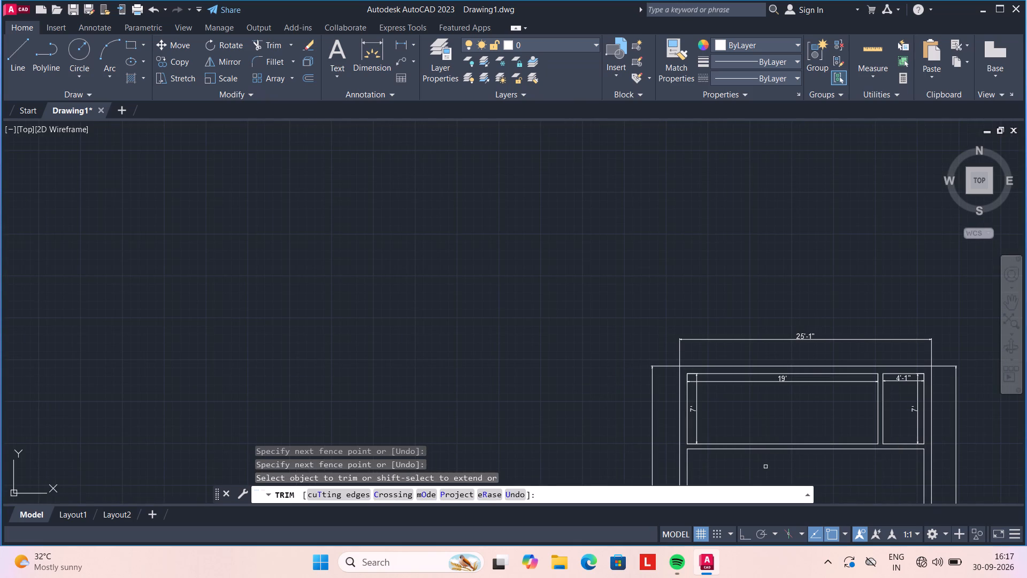
{"action": "middle_click_drag", "start_coordinate": [765, 467], "coordinate": [555, 247]}
{"action": "key", "text": "Escape"}
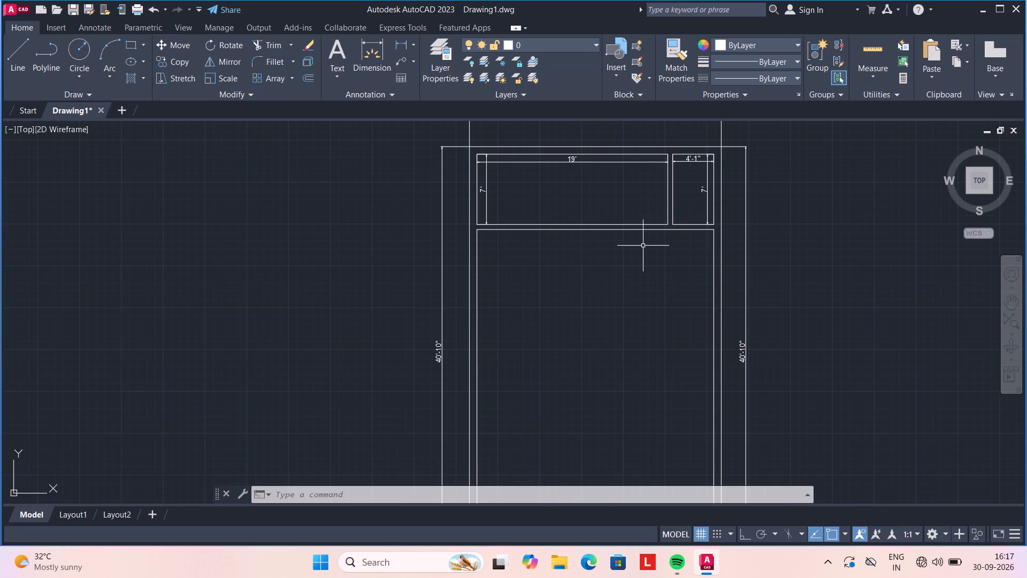
Offset the inner right wall line below the horizontal partition 12' toward the inside of the plan.
{"action": "key", "text": "o"}
{"action": "key", "text": "Return"}
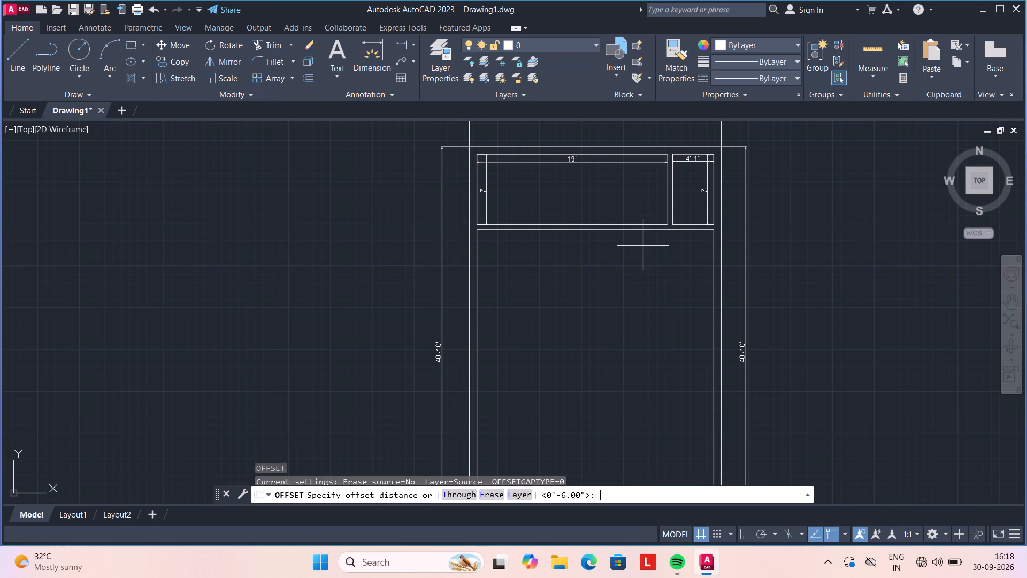
{"action": "type", "text": "12'"}
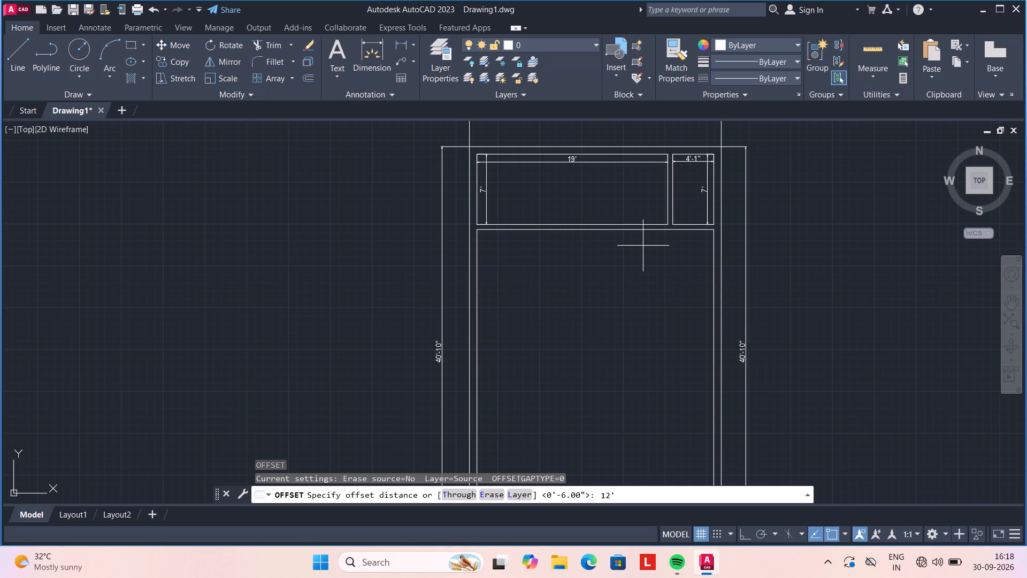
{"action": "key", "text": "Return"}
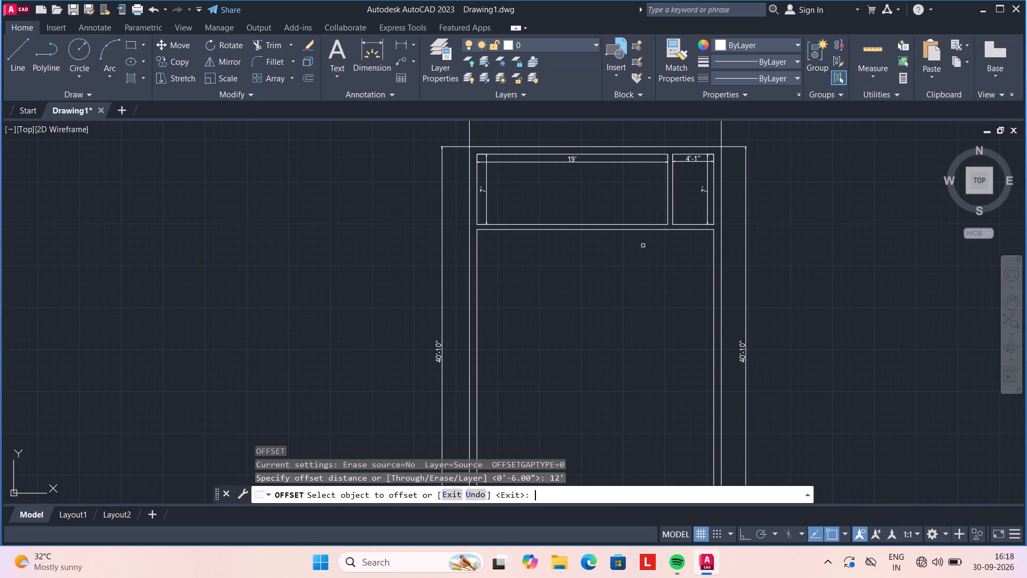
{"action": "left_click", "coordinate": [715, 275]}
{"action": "left_click", "coordinate": [645, 277]}
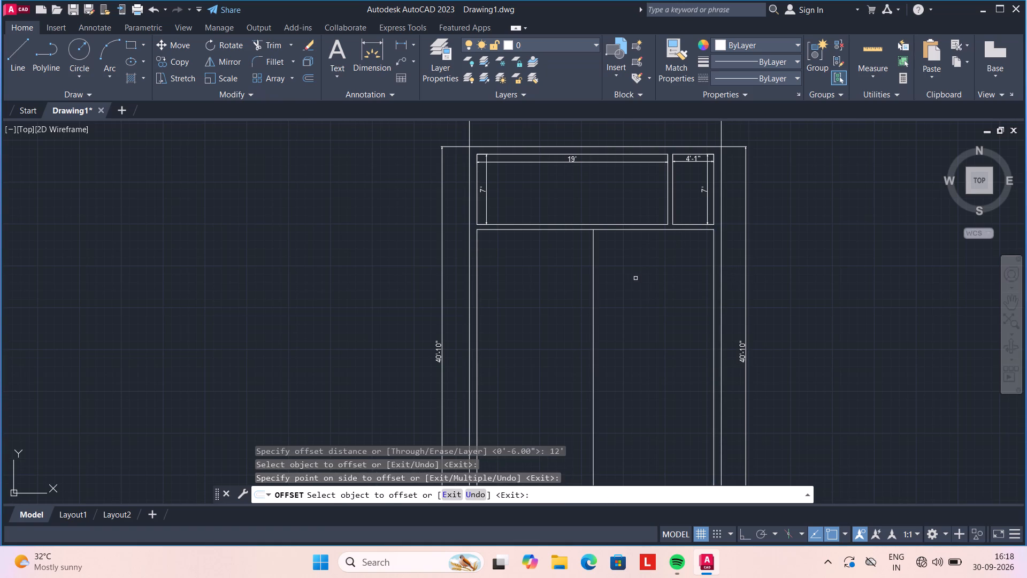
{"action": "key", "text": "Escape"}
Offset the inner left wall line below the horizontal partition 11' toward the inside of the plan.
{"action": "key", "text": "o"}
{"action": "key", "text": "Return"}
{"action": "type", "text": "11'"}
{"action": "key", "text": "Return"}
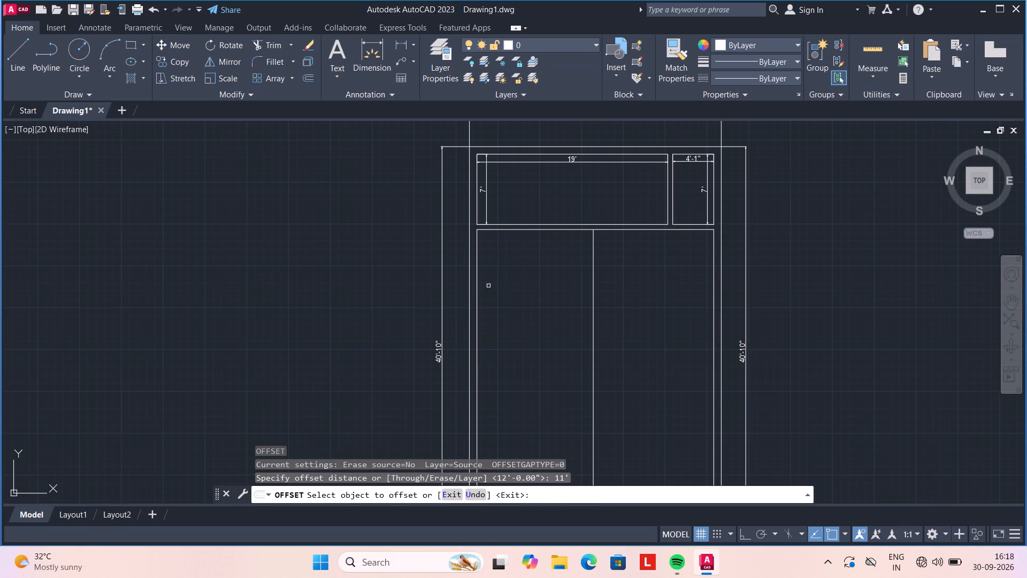
{"action": "left_click", "coordinate": [477, 278]}
{"action": "left_click", "coordinate": [548, 286]}
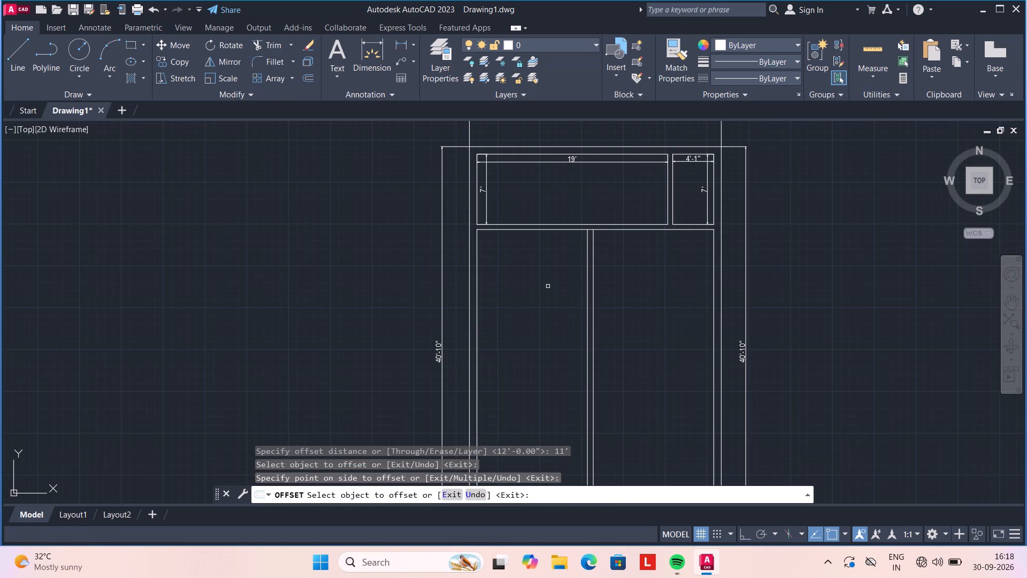
{"action": "key", "text": "Escape"}
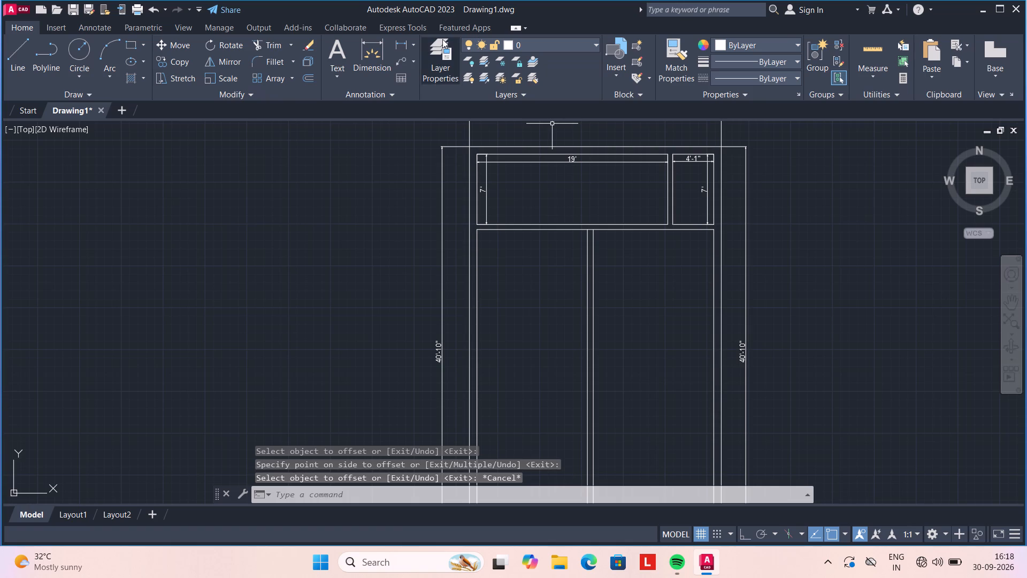
Measure the gap between the two new vertical partition lines with a temporary dimension just below the horizontal partition.
{"action": "left_click", "coordinate": [376, 49]}
{"action": "scroll", "coordinate": [579, 233], "scroll_direction": "up", "scroll_amount": 4}
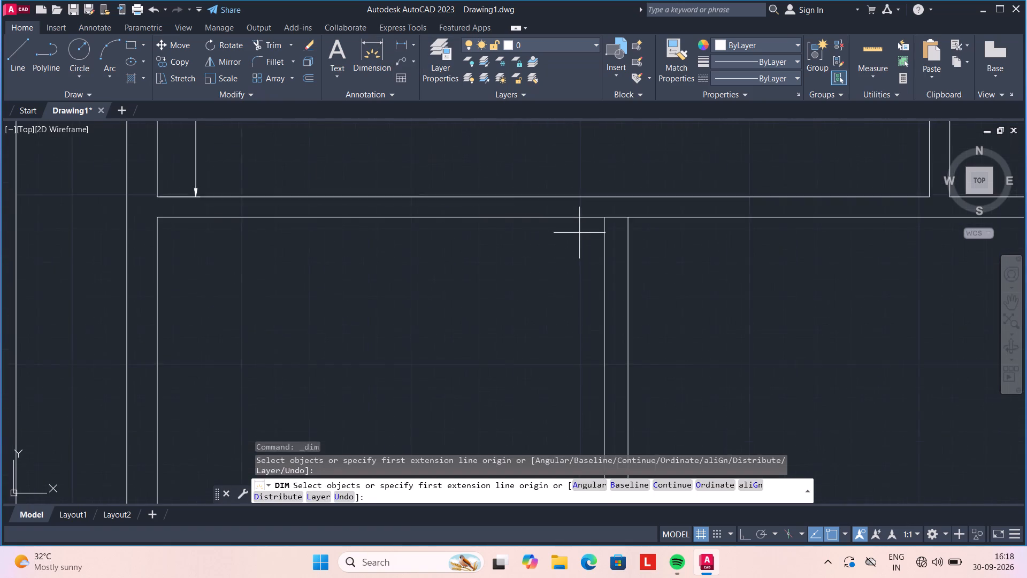
{"action": "left_click", "coordinate": [619, 209]}
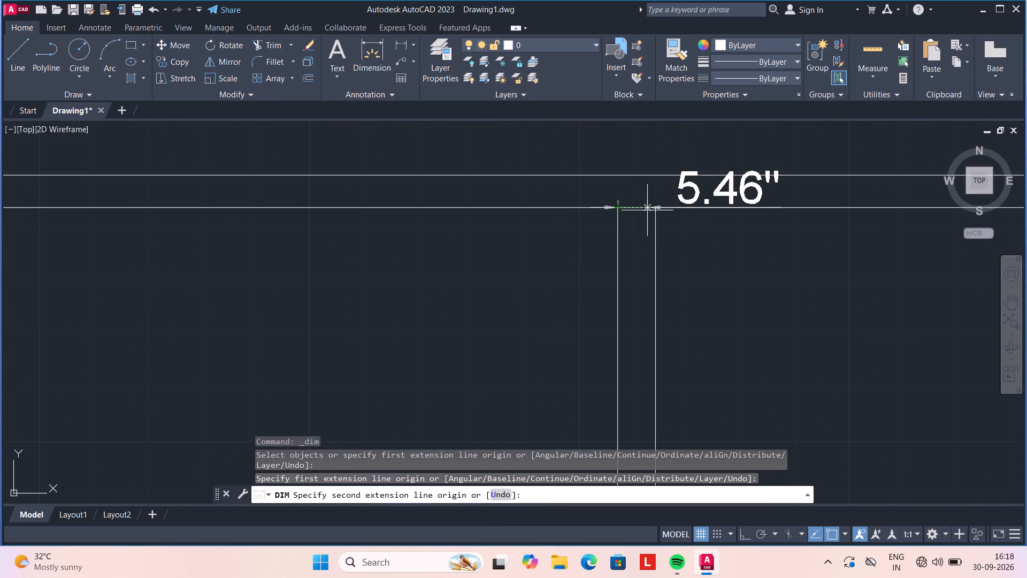
{"action": "scroll", "coordinate": [661, 208], "scroll_direction": "up", "scroll_amount": 4}
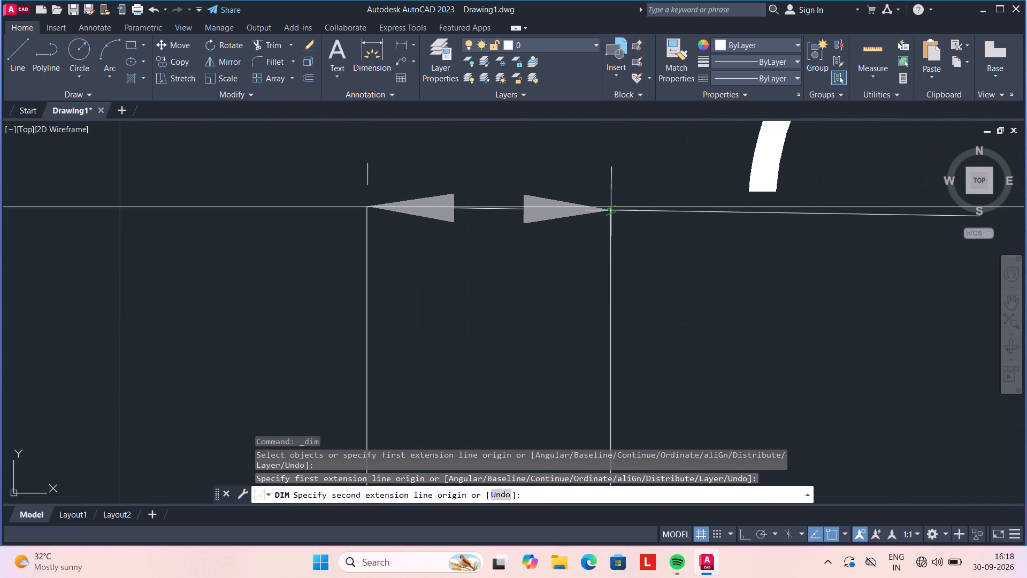
{"action": "scroll", "coordinate": [609, 209], "scroll_direction": "up", "scroll_amount": 4}
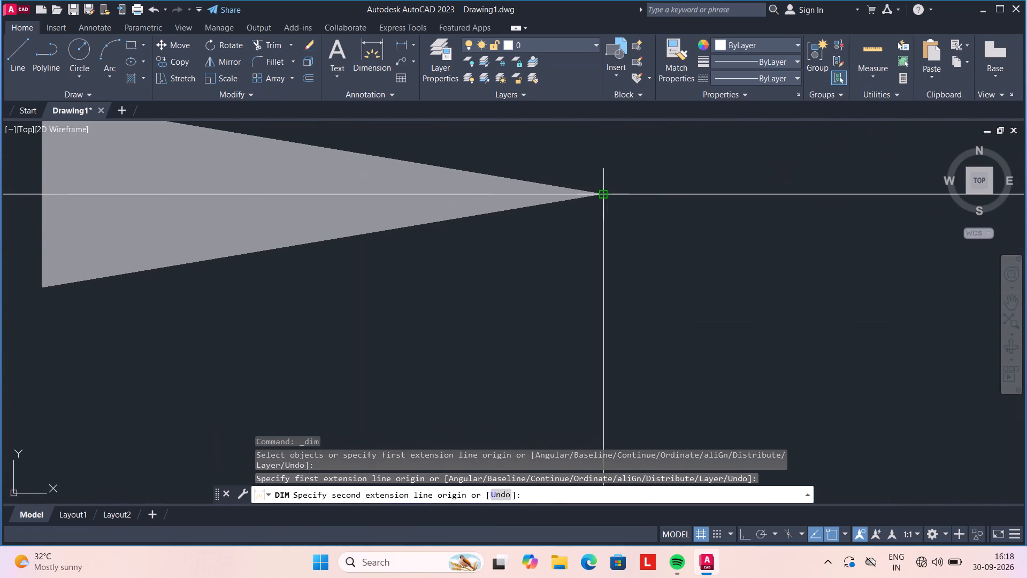
{"action": "left_click", "coordinate": [603, 195]}
{"action": "scroll", "coordinate": [603, 195], "scroll_direction": "down", "scroll_amount": 5}
{"action": "scroll", "coordinate": [602, 296], "scroll_direction": "down", "scroll_amount": 2}
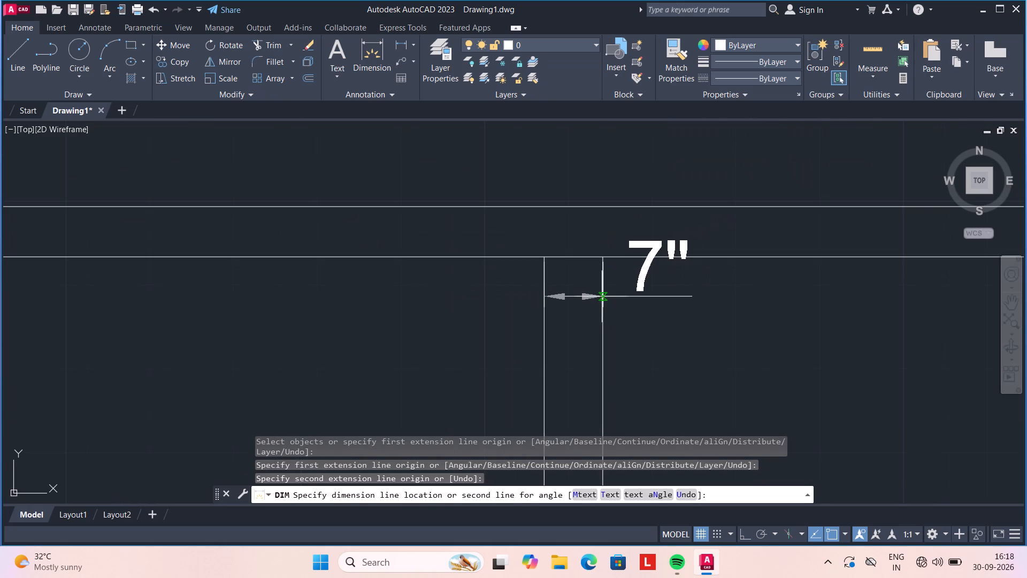
{"action": "key", "text": "Escape"}
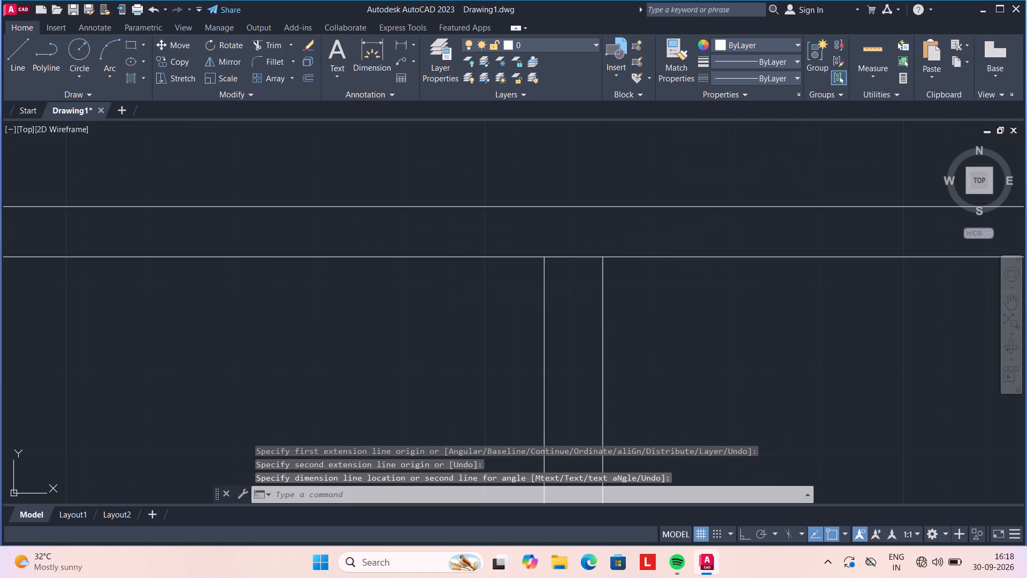
Delete the vertical 7' dimension inside the small room at the plan's upper right.
{"action": "scroll", "coordinate": [571, 304], "scroll_direction": "down", "scroll_amount": 4}
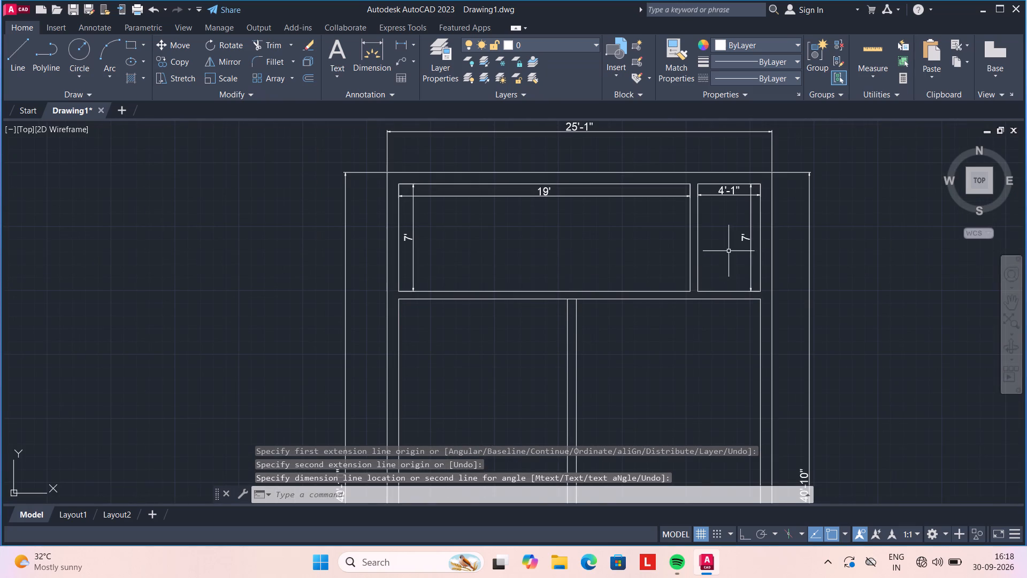
{"action": "middle_click_drag", "start_coordinate": [726, 248], "coordinate": [588, 267]}
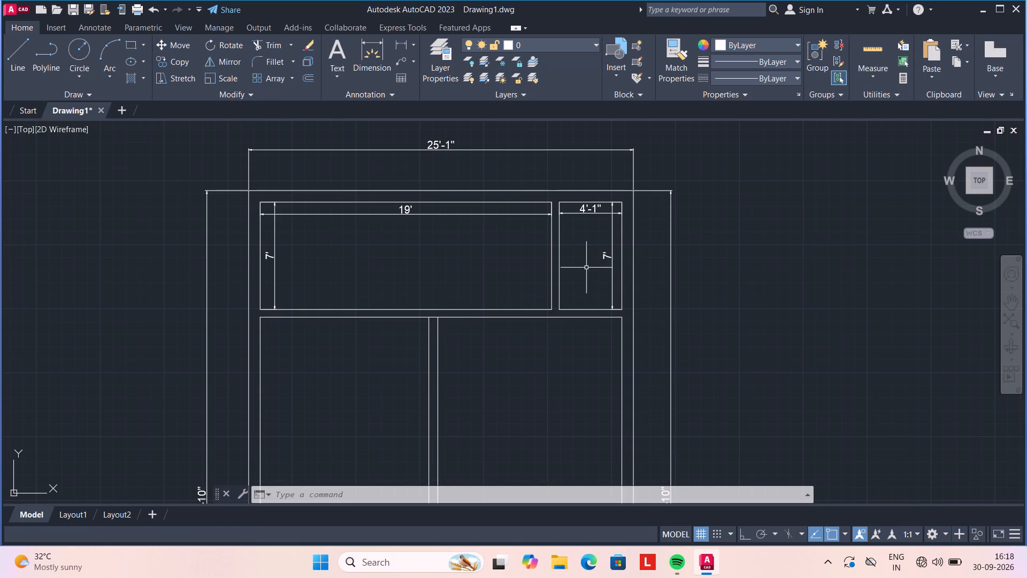
{"action": "left_click", "coordinate": [613, 273]}
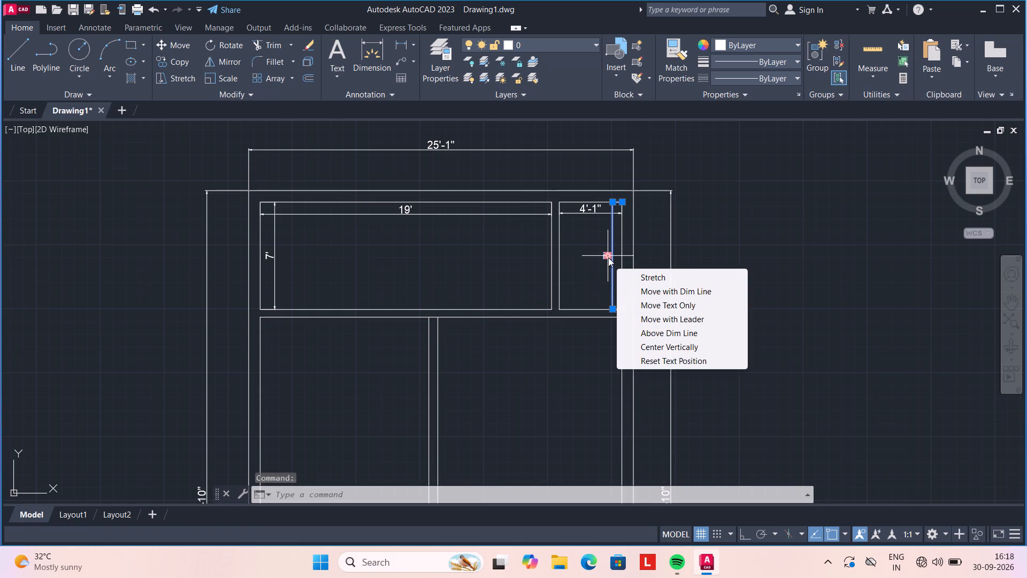
{"action": "left_click", "coordinate": [610, 254]}
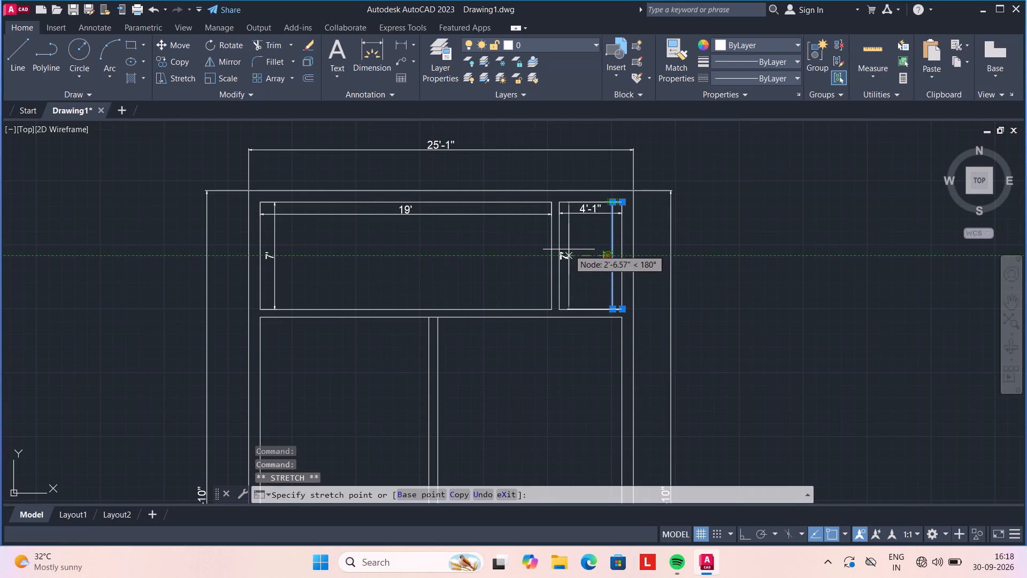
{"action": "left_click", "coordinate": [569, 249]}
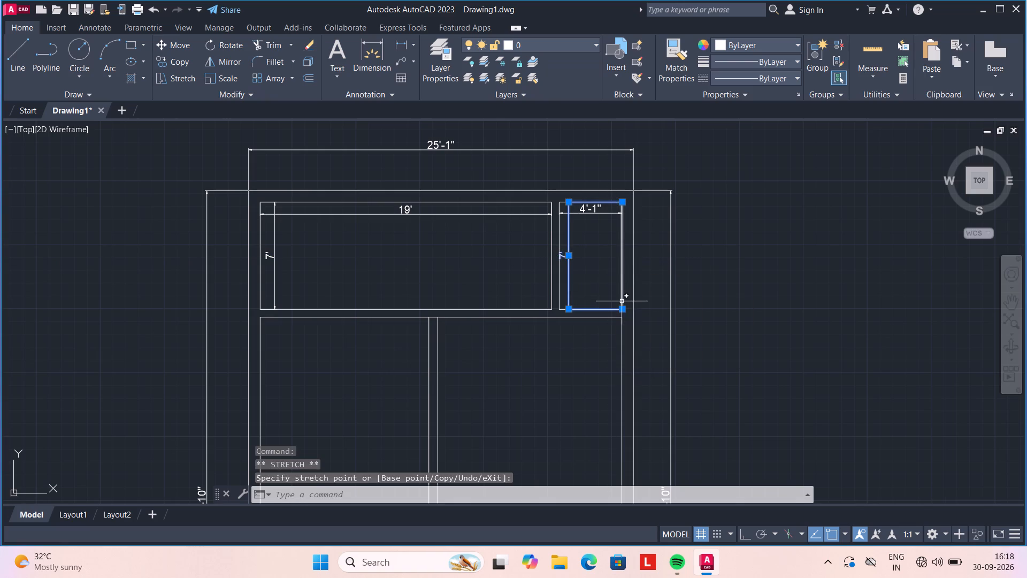
{"action": "key", "text": "Delete"}
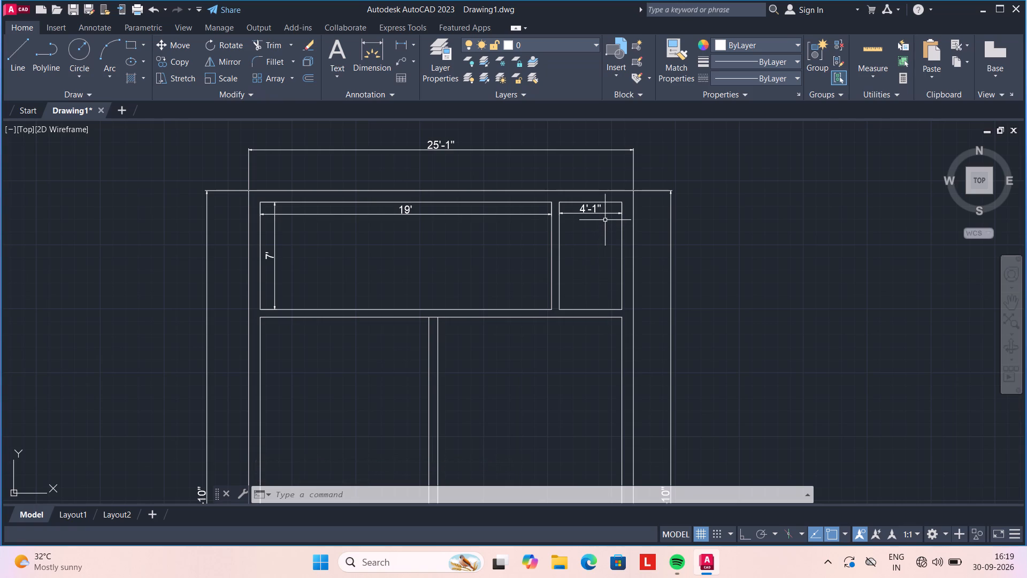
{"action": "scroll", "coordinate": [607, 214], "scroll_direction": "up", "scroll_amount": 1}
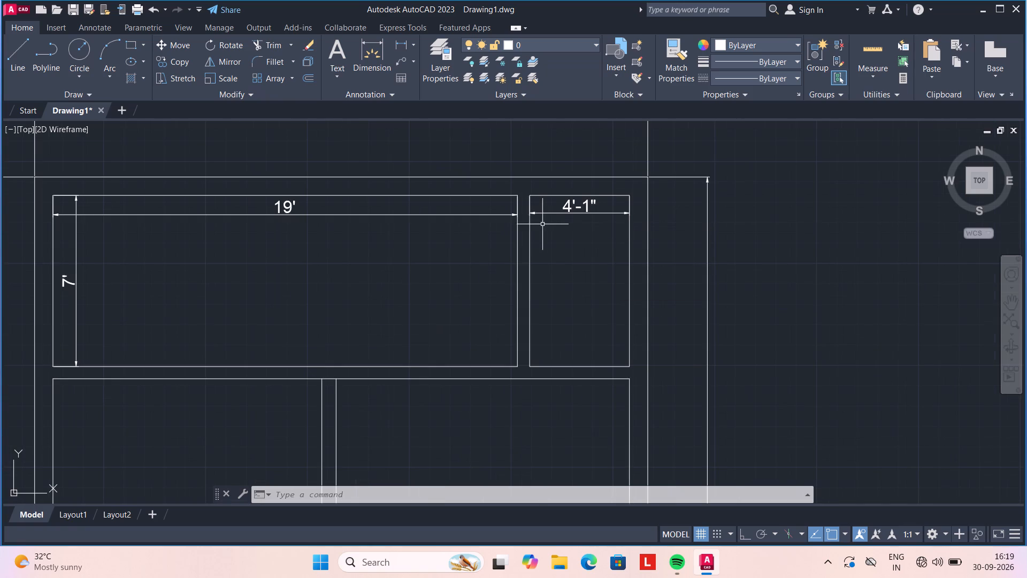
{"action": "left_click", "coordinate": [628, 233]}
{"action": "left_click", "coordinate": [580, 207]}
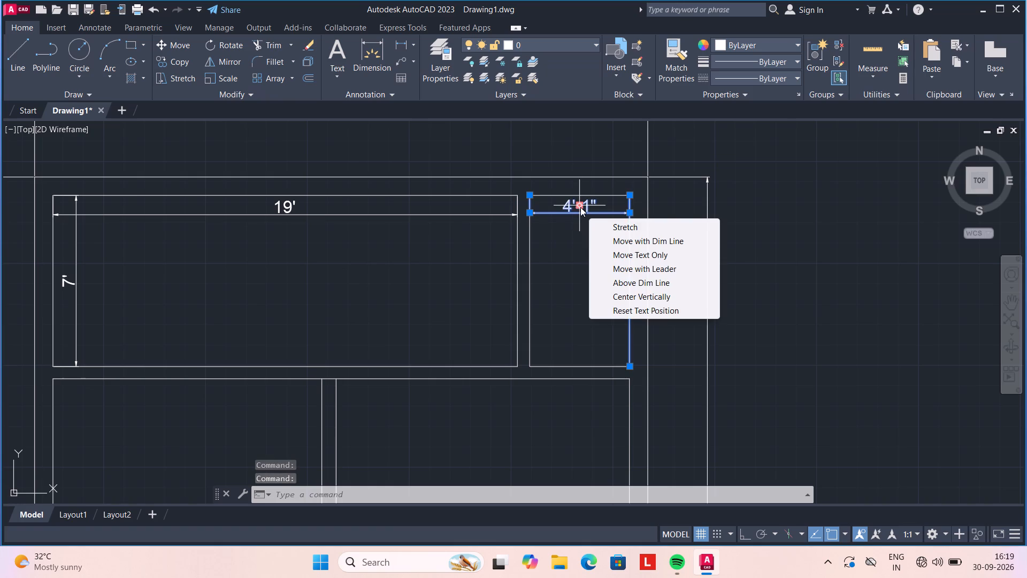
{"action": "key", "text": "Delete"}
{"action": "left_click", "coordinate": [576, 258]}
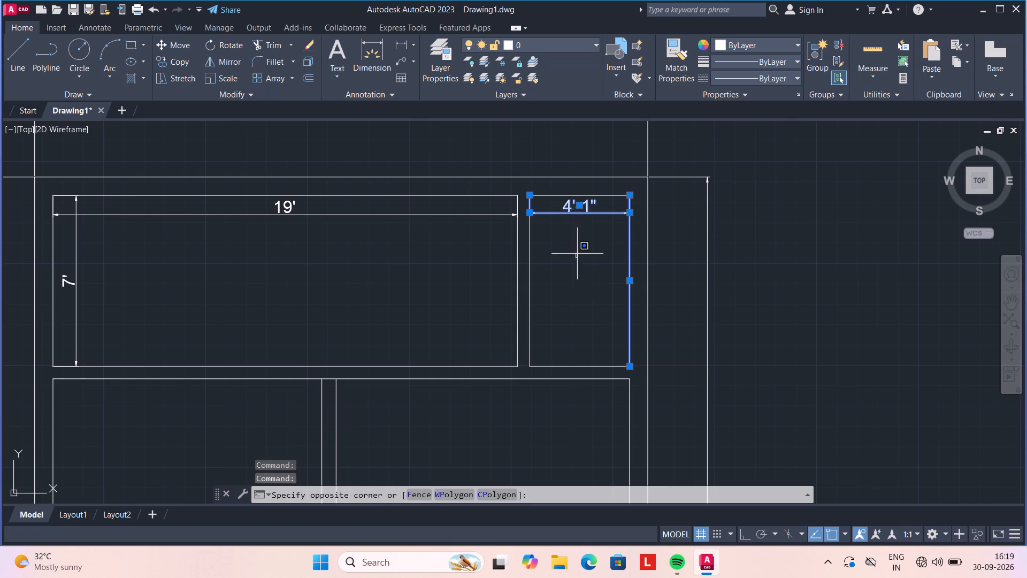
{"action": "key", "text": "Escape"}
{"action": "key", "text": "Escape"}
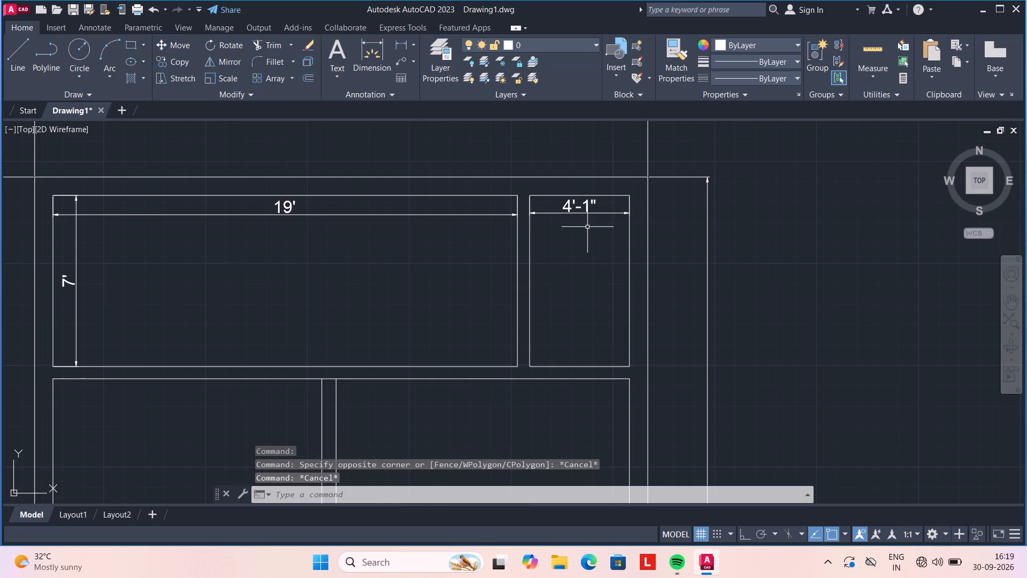
Delete the horizontal 4'-1" dimension inside the small upper-right room.
{"action": "left_click", "coordinate": [580, 202]}
{"action": "left_click", "coordinate": [599, 245]}
{"action": "left_click", "coordinate": [594, 218]}
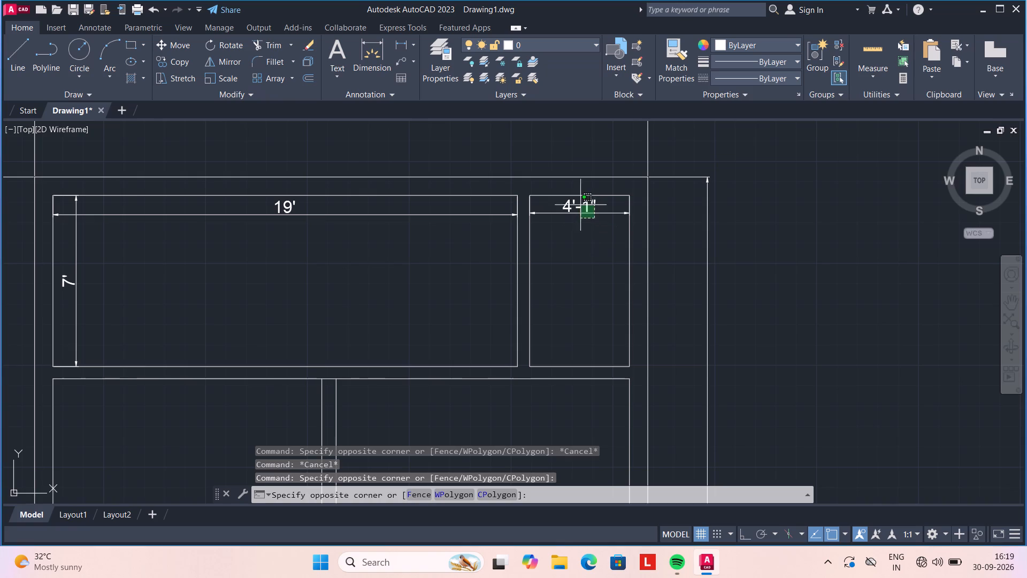
{"action": "left_click", "coordinate": [568, 204]}
{"action": "key", "text": "Delete"}
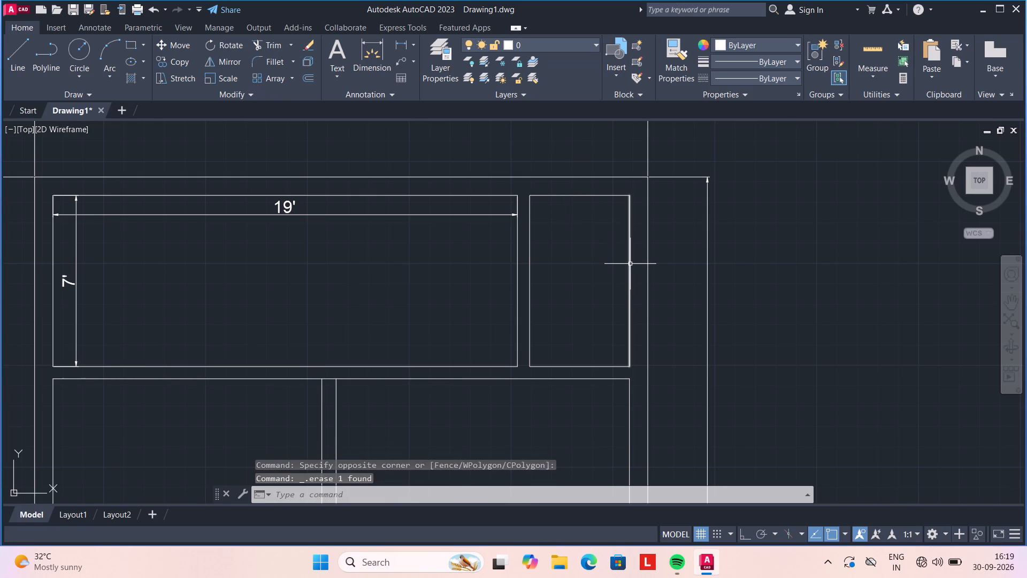
{"action": "key", "text": "Escape"}
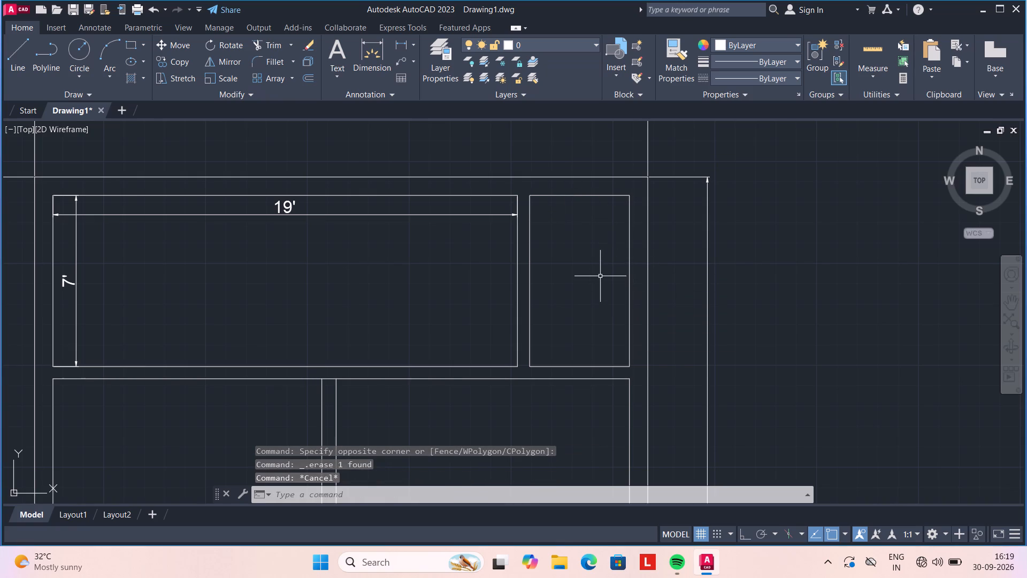
Offset the small upper-right room's right wall line 1" toward the inside of the room.
{"action": "key", "text": "o"}
{"action": "key", "text": "Return"}
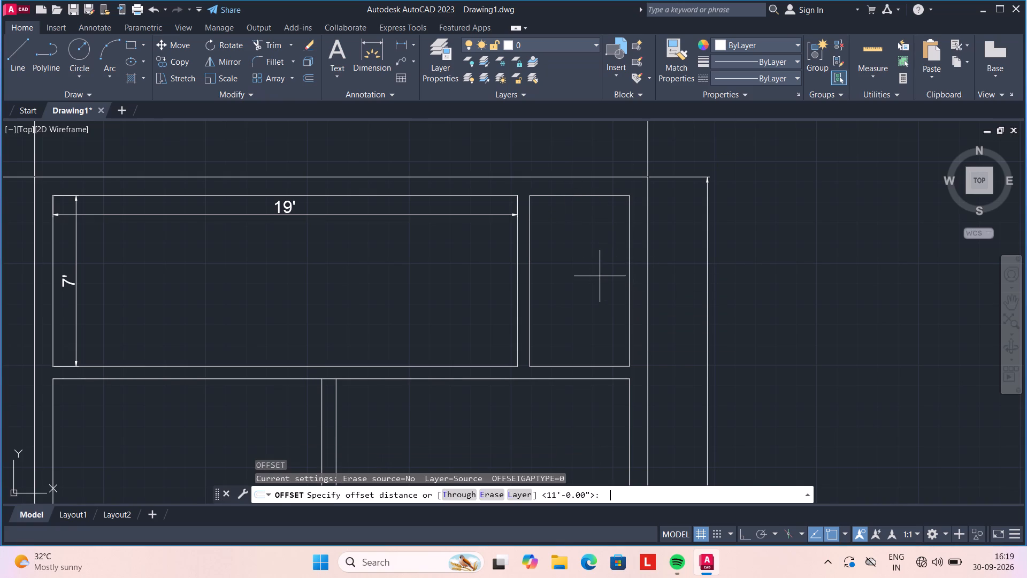
{"action": "key", "text": "1"}
{"action": "key", "text": "shift+quotedbl"}
{"action": "key", "text": "Return"}
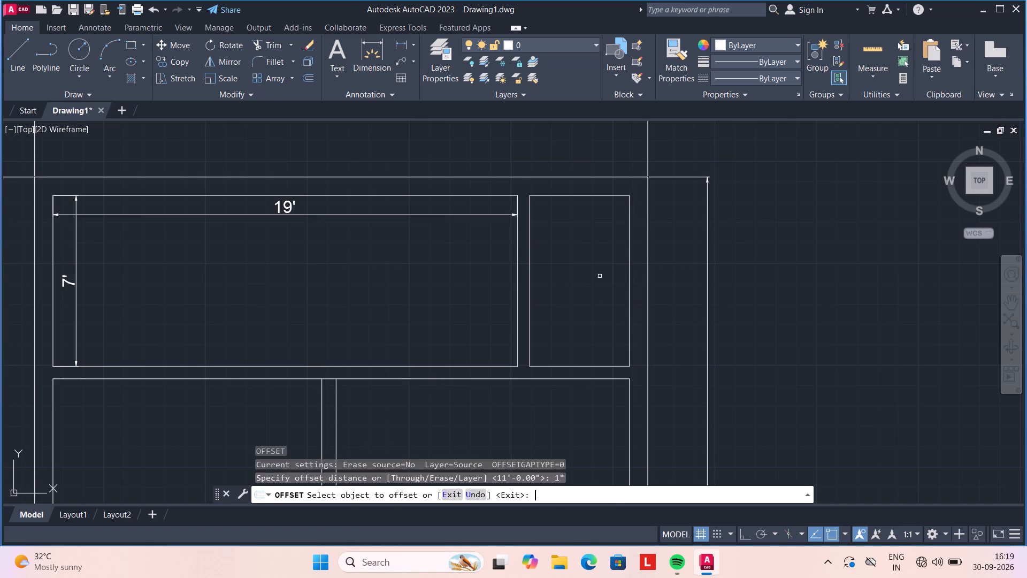
{"action": "left_click", "coordinate": [629, 285]}
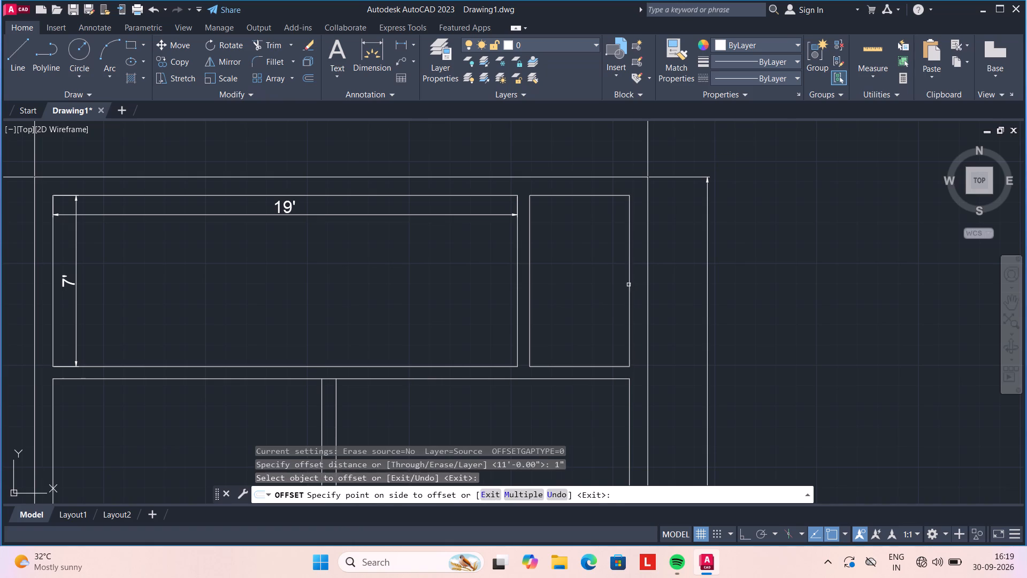
{"action": "left_click", "coordinate": [606, 288]}
{"action": "scroll", "coordinate": [619, 250], "scroll_direction": "up", "scroll_amount": 4}
{"action": "scroll", "coordinate": [619, 249], "scroll_direction": "down", "scroll_amount": 2}
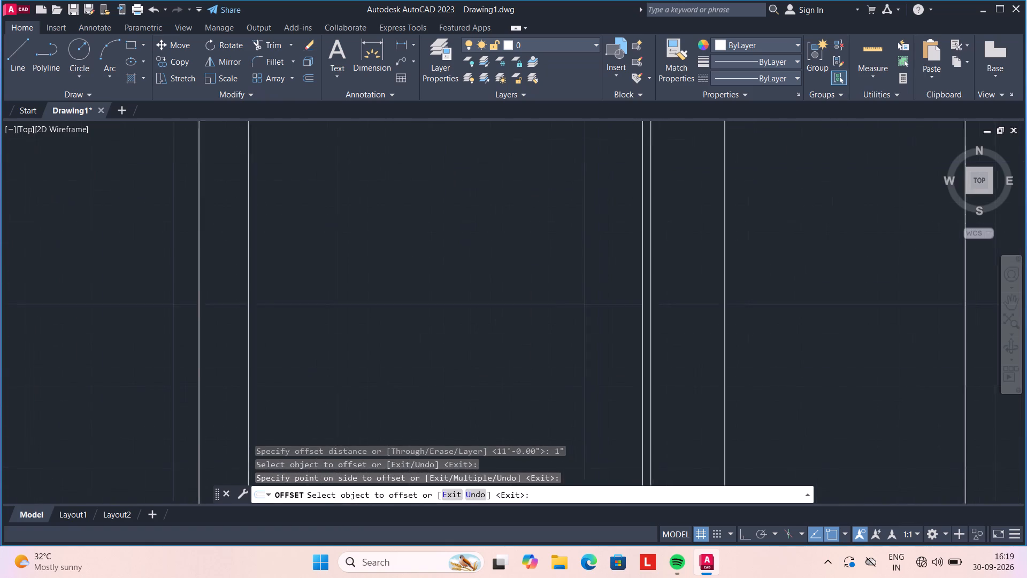
{"action": "middle_click_drag", "start_coordinate": [619, 259], "coordinate": [459, 338]}
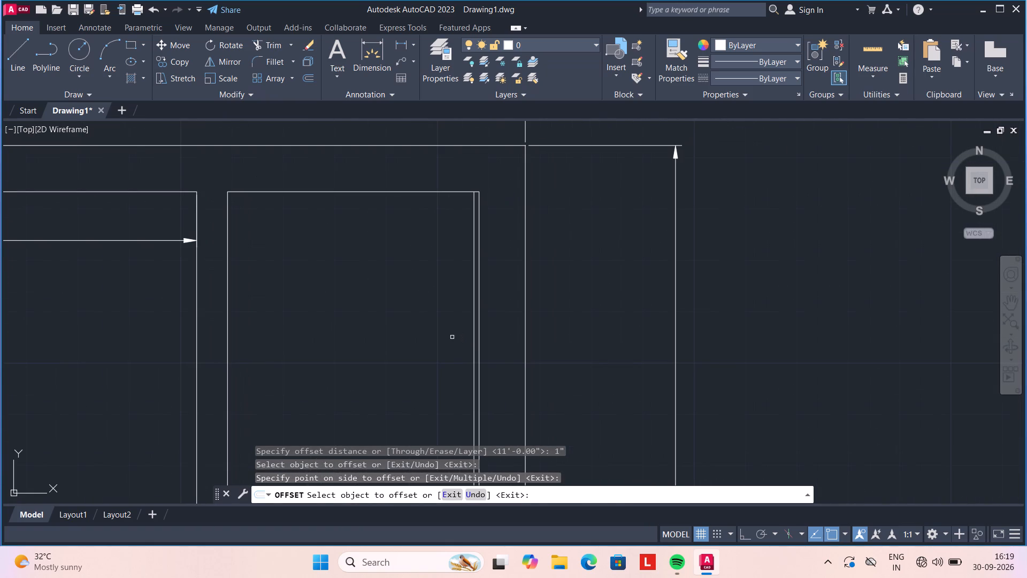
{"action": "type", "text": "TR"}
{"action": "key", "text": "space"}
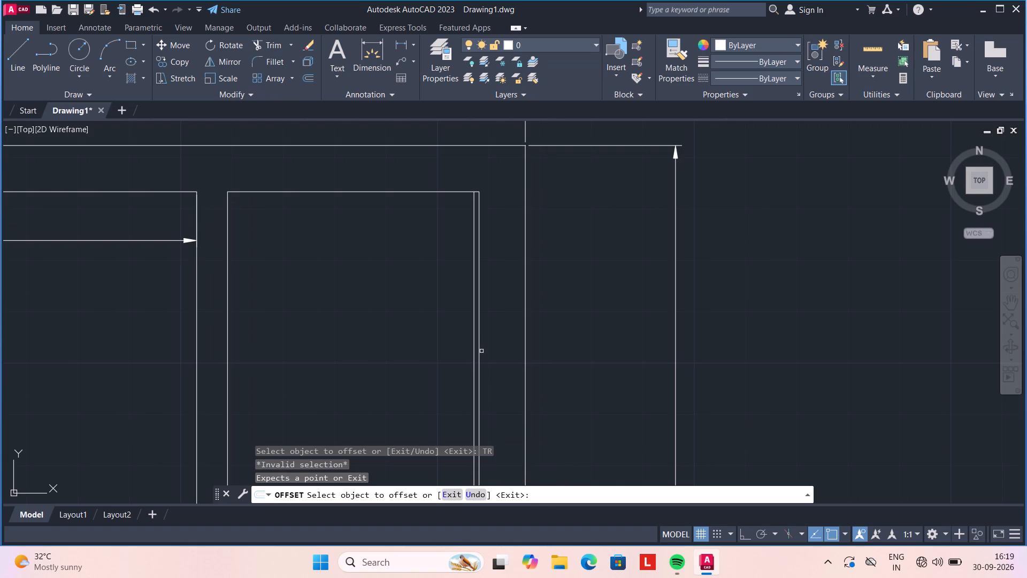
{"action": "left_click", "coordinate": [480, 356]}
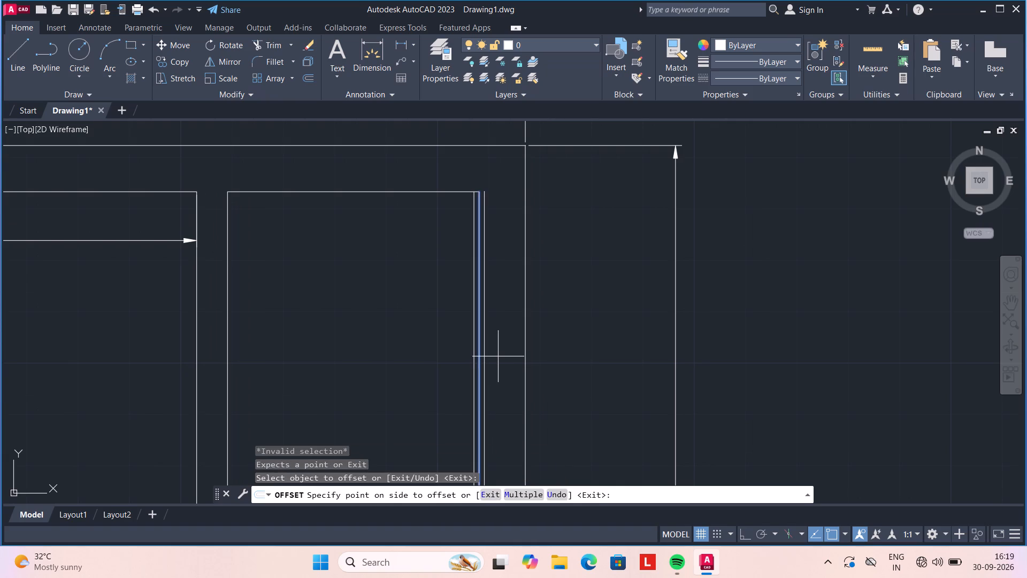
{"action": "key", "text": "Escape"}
Trim away the small room's original right wall line and the overhanging ends of its top and bottom lines past the offset line.
{"action": "type", "text": "TR"}
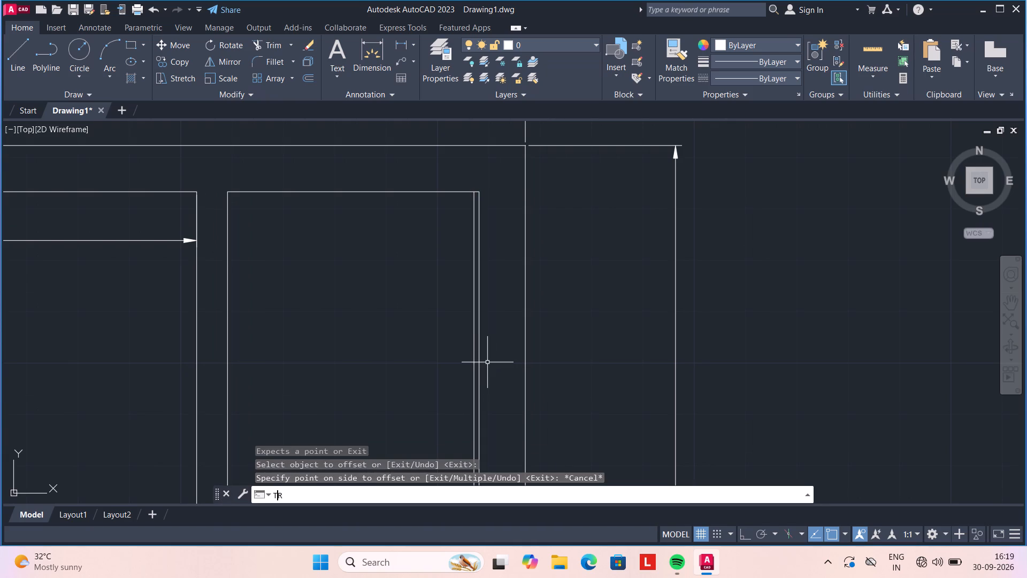
{"action": "key", "text": "space"}
{"action": "left_click", "coordinate": [478, 352]}
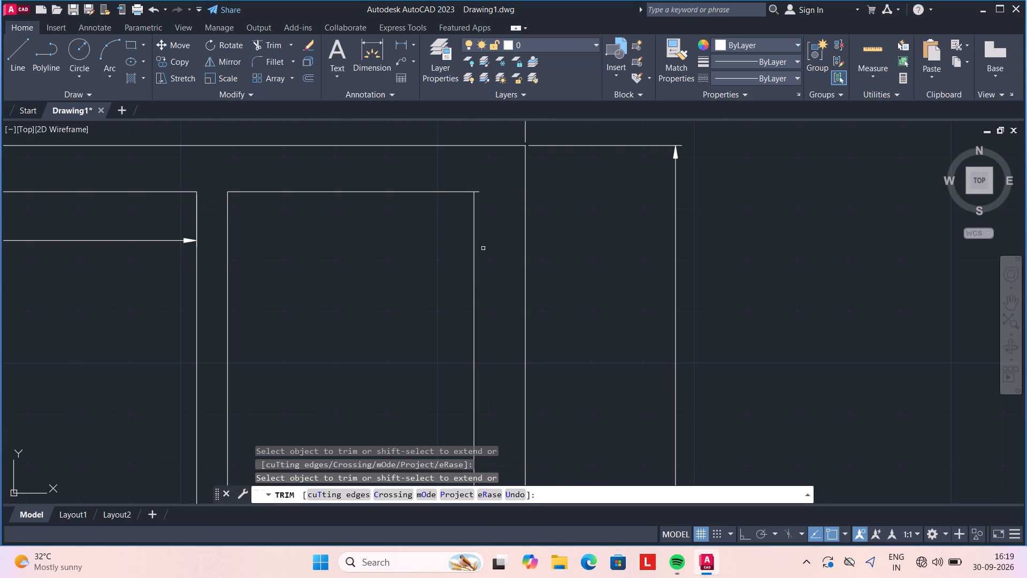
{"action": "scroll", "coordinate": [473, 208], "scroll_direction": "up", "scroll_amount": 3}
{"action": "left_click", "coordinate": [484, 133]}
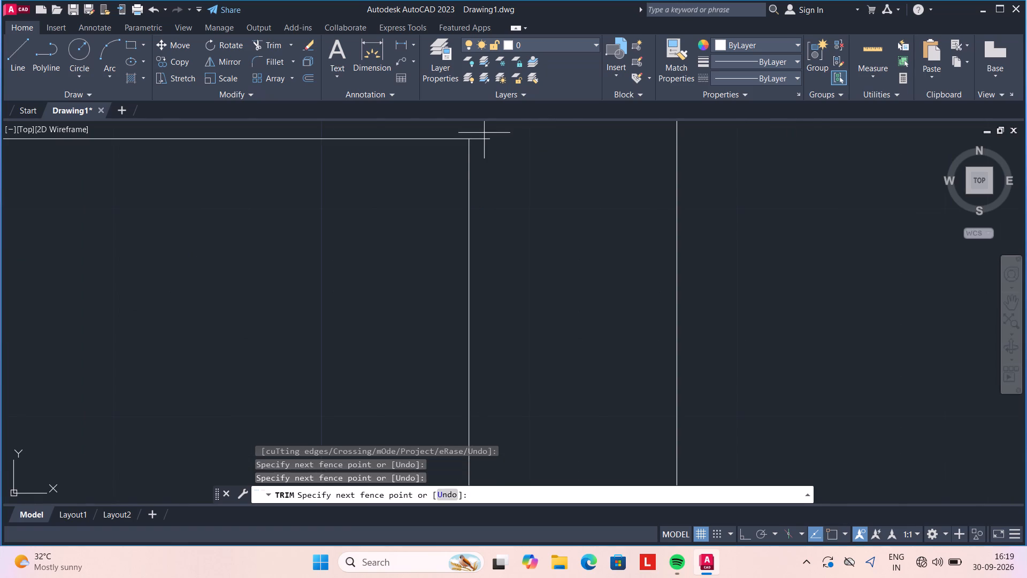
{"action": "left_click", "coordinate": [481, 172]}
{"action": "scroll", "coordinate": [481, 172], "scroll_direction": "down", "scroll_amount": 5}
{"action": "scroll", "coordinate": [476, 345], "scroll_direction": "up", "scroll_amount": 5}
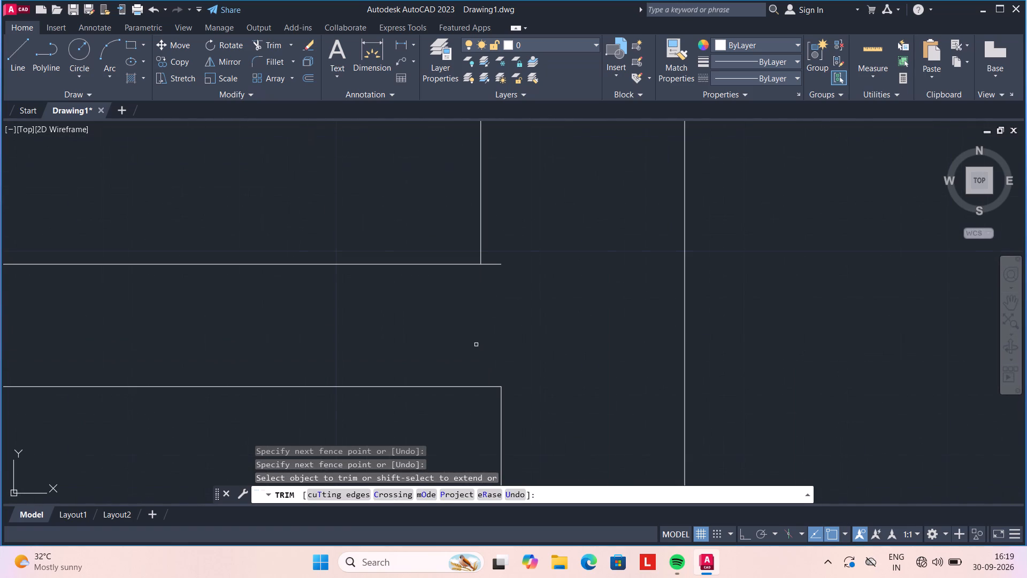
{"action": "left_click", "coordinate": [500, 241]}
{"action": "left_click", "coordinate": [492, 296]}
{"action": "scroll", "coordinate": [492, 296], "scroll_direction": "down", "scroll_amount": 3}
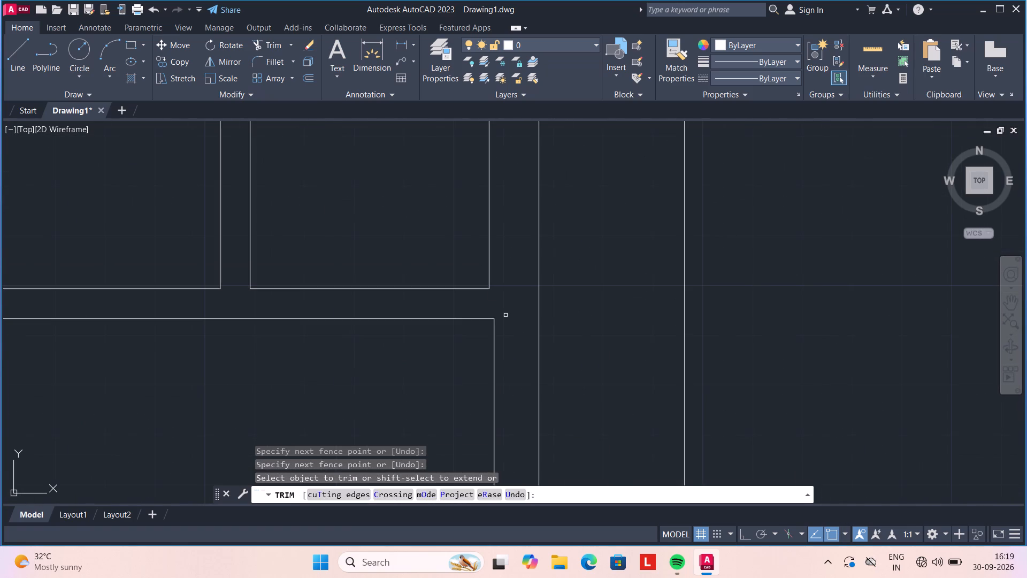
{"action": "key", "text": "Escape"}
{"action": "scroll", "coordinate": [506, 316], "scroll_direction": "down", "scroll_amount": 4}
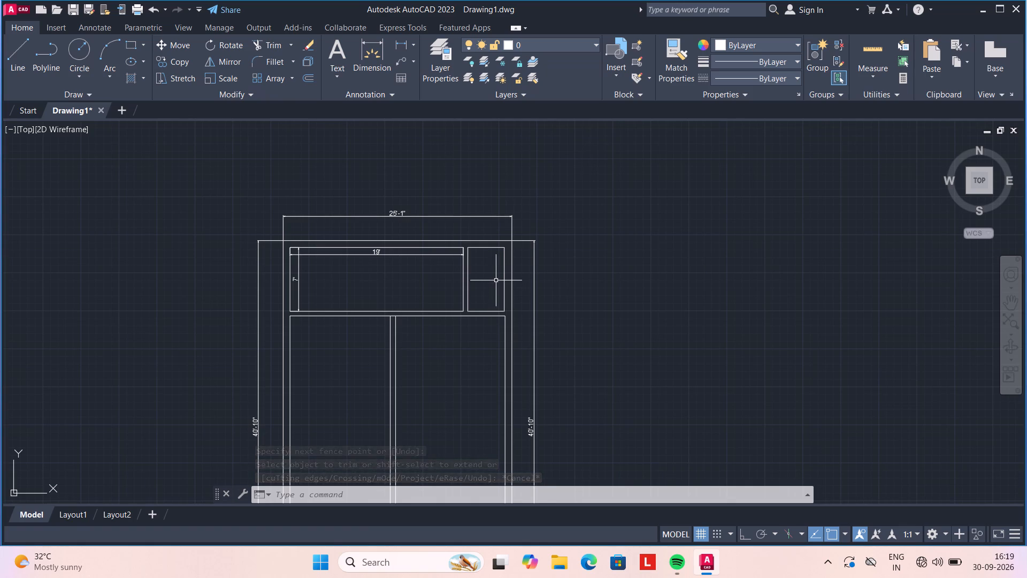
Dimension the width of the small upper-right room, placing the dimension just inside its top wall line.
{"action": "scroll", "coordinate": [487, 276], "scroll_direction": "up", "scroll_amount": 1}
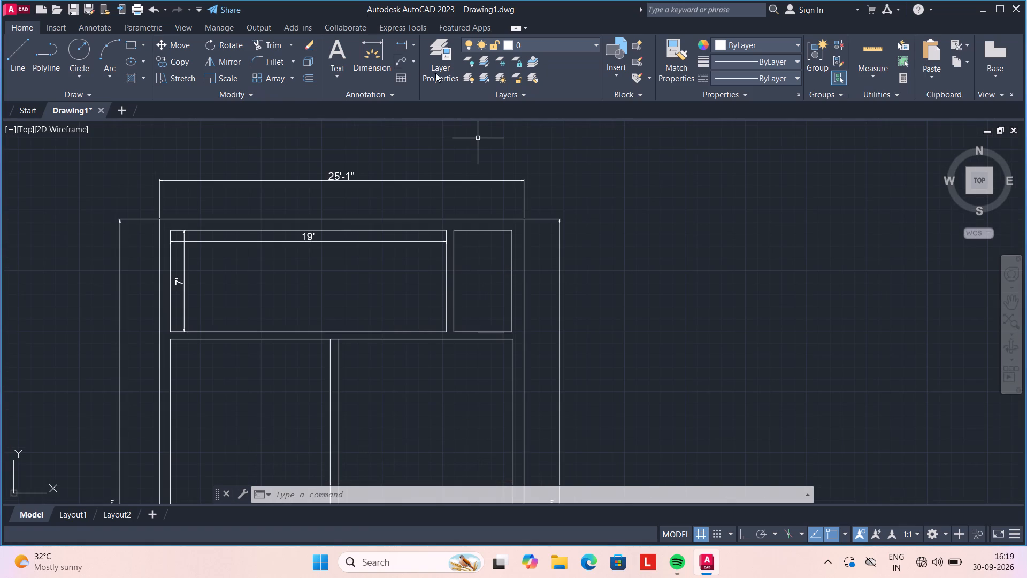
{"action": "left_click", "coordinate": [370, 58]}
{"action": "scroll", "coordinate": [447, 248], "scroll_direction": "up", "scroll_amount": 2}
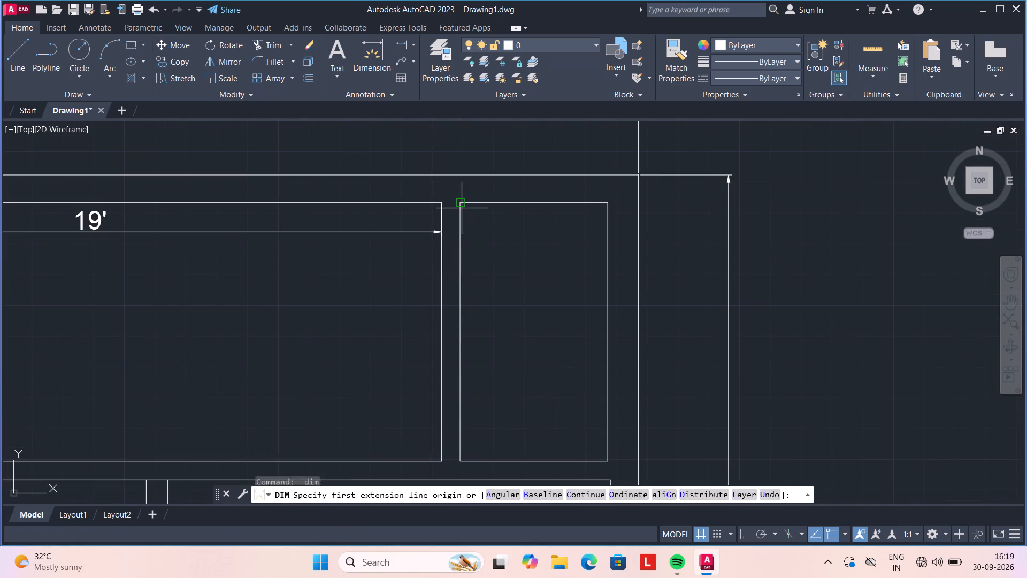
{"action": "left_click", "coordinate": [462, 206]}
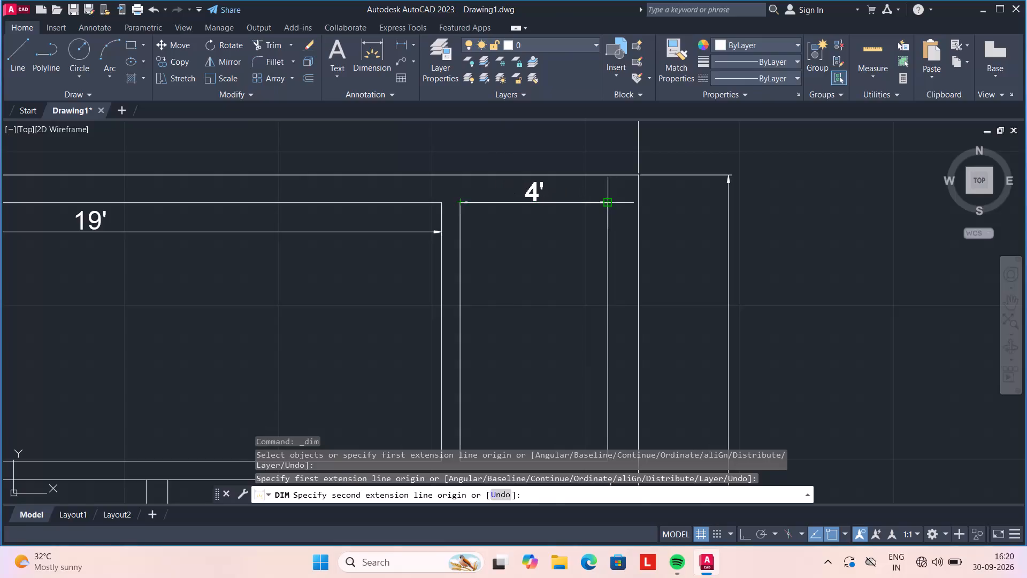
{"action": "left_click", "coordinate": [608, 204]}
{"action": "left_click", "coordinate": [607, 229]}
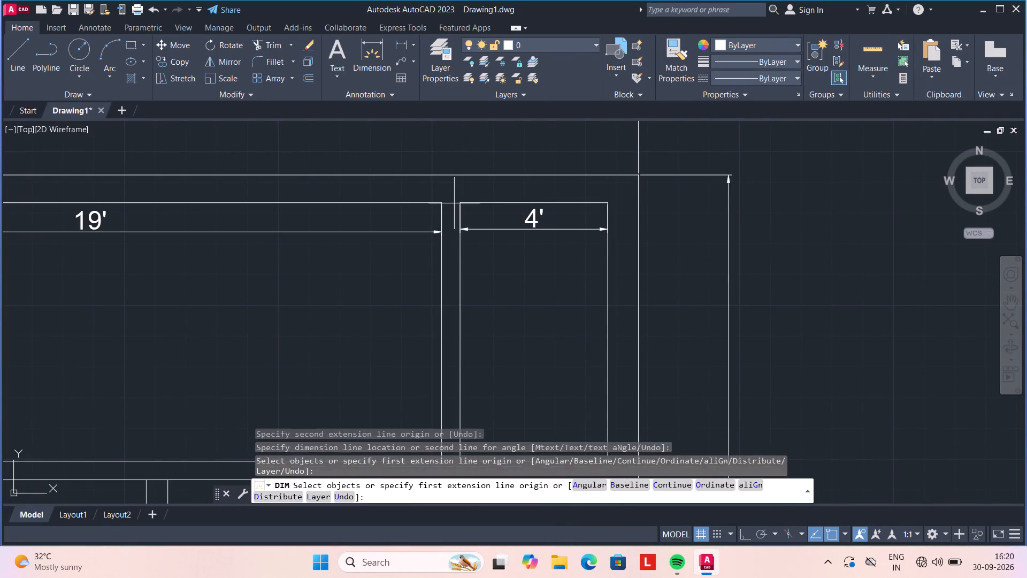
Dimension the height of the small upper-right room along its left wall line, placing the dimension inside the room.
{"action": "left_click", "coordinate": [461, 204]}
{"action": "scroll", "coordinate": [468, 298], "scroll_direction": "down", "scroll_amount": 3}
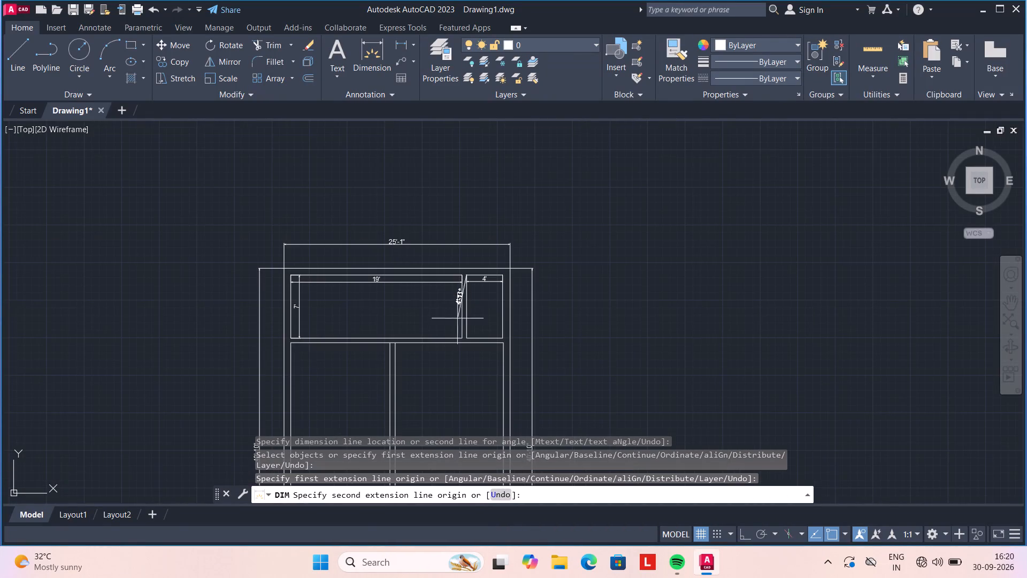
{"action": "scroll", "coordinate": [463, 330], "scroll_direction": "up", "scroll_amount": 3}
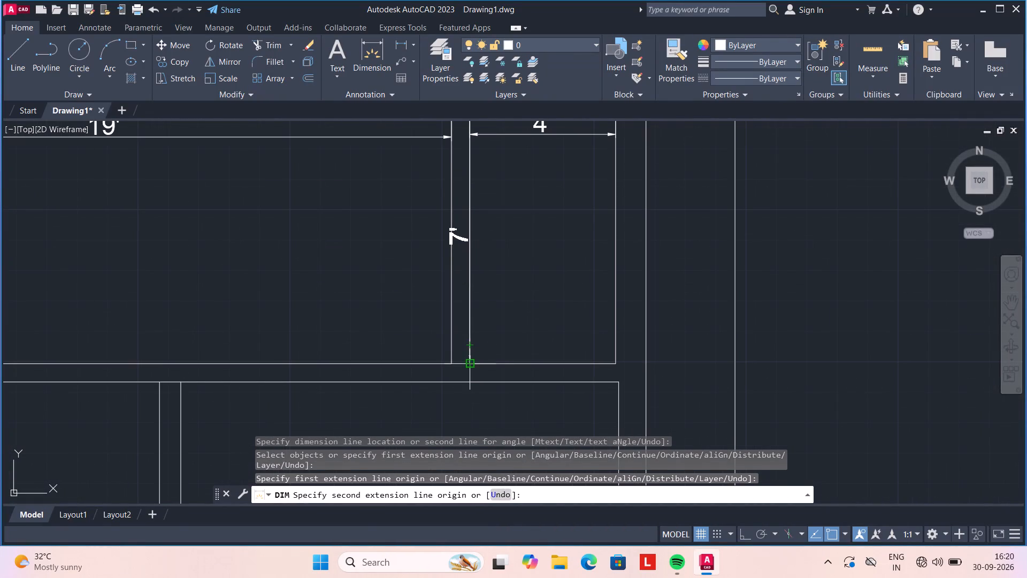
{"action": "left_click", "coordinate": [469, 368]}
{"action": "left_click", "coordinate": [498, 351]}
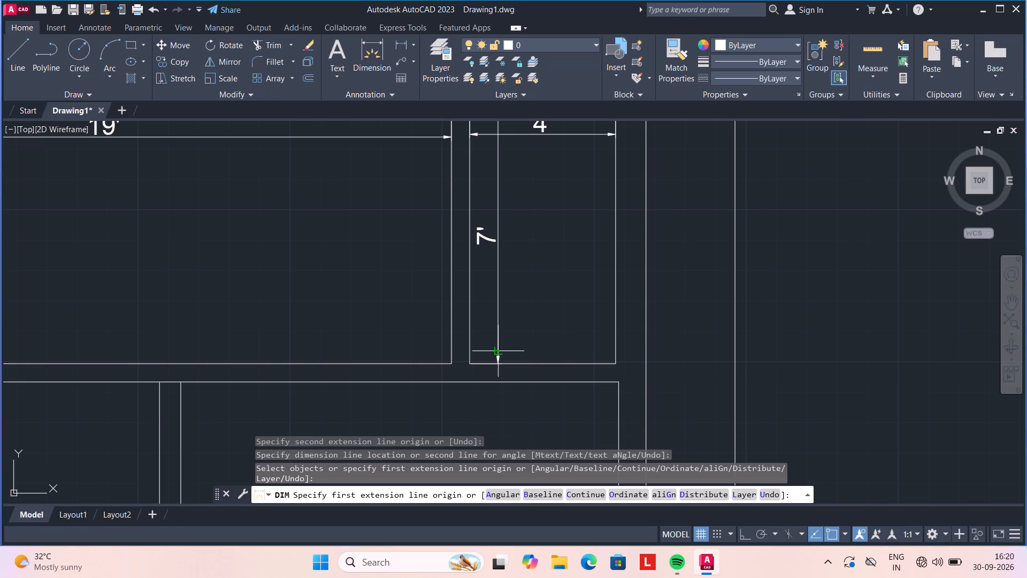
{"action": "key", "text": "space"}
Trim the horizontal line segment between the two central vertical partition lines where they meet the wall below the 19' room.
{"action": "scroll", "coordinate": [535, 314], "scroll_direction": "down", "scroll_amount": 2}
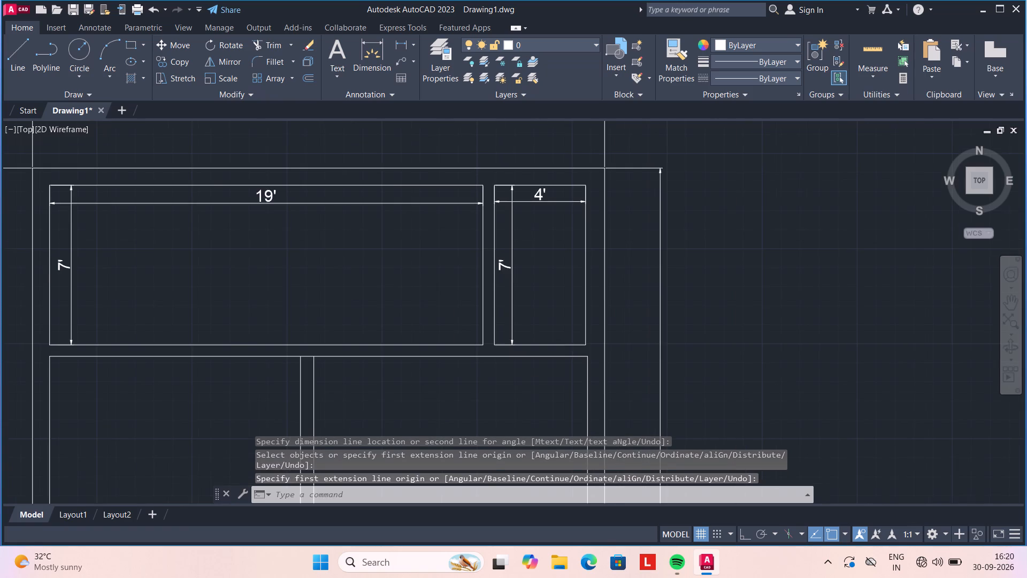
{"action": "scroll", "coordinate": [524, 348], "scroll_direction": "down", "scroll_amount": 1}
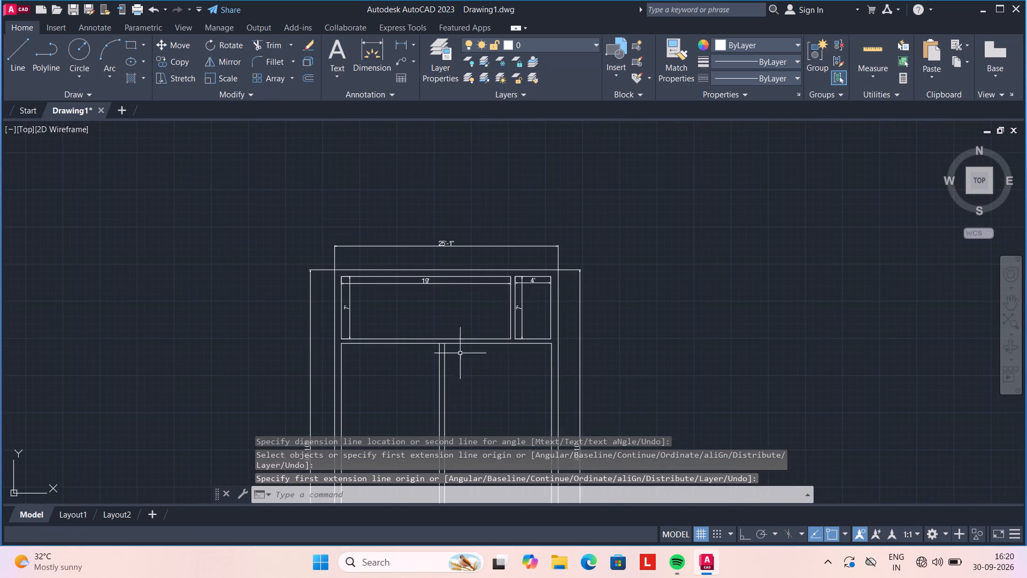
{"action": "scroll", "coordinate": [459, 348], "scroll_direction": "up", "scroll_amount": 3}
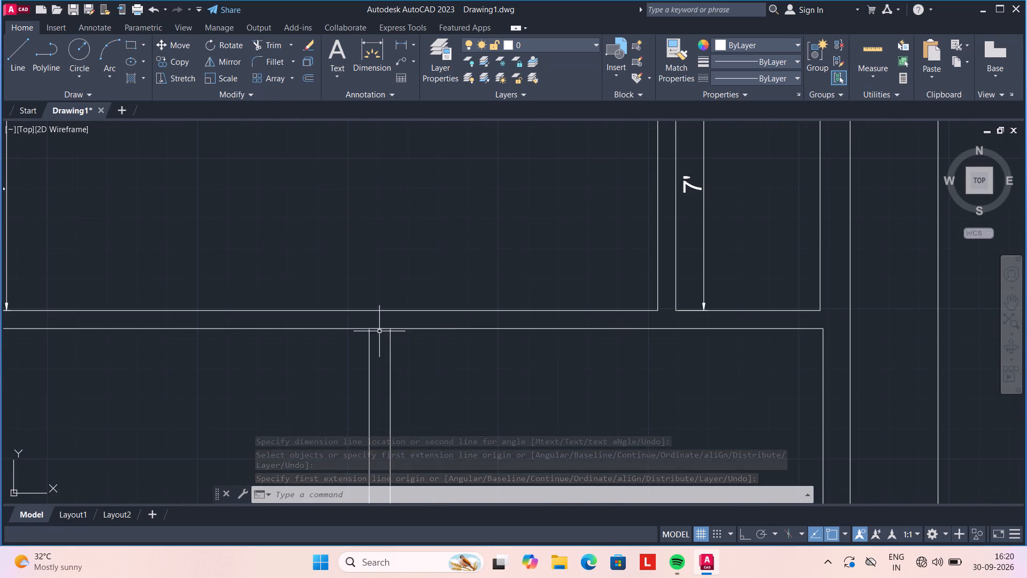
{"action": "key", "text": "t"}
{"action": "key", "text": "r"}
{"action": "key", "text": "space"}
{"action": "scroll", "coordinate": [379, 319], "scroll_direction": "up", "scroll_amount": 2}
{"action": "left_click", "coordinate": [376, 321]}
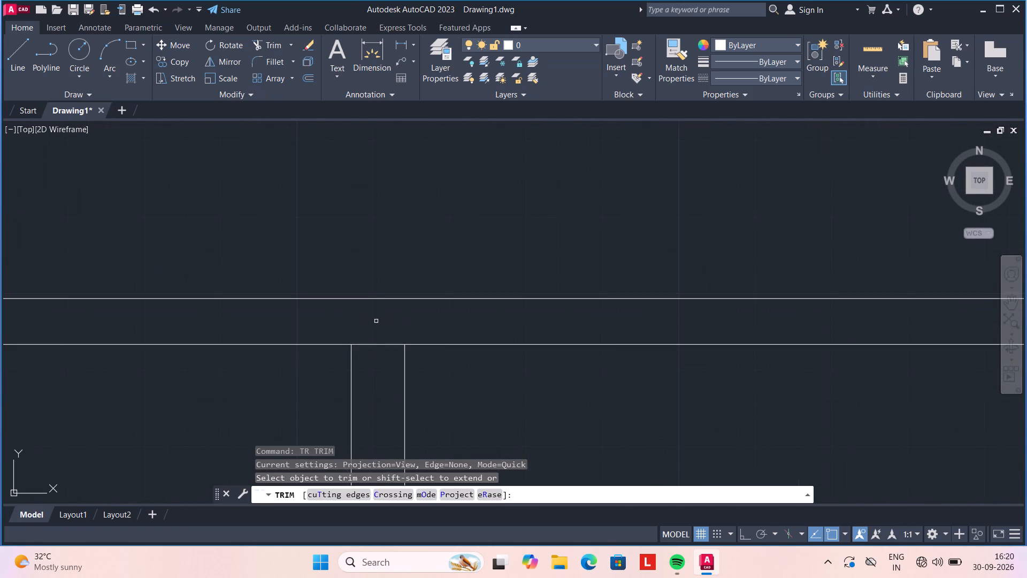
{"action": "left_click", "coordinate": [366, 409]}
{"action": "scroll", "coordinate": [376, 398], "scroll_direction": "down", "scroll_amount": 4}
{"action": "scroll", "coordinate": [556, 393], "scroll_direction": "up", "scroll_amount": 2}
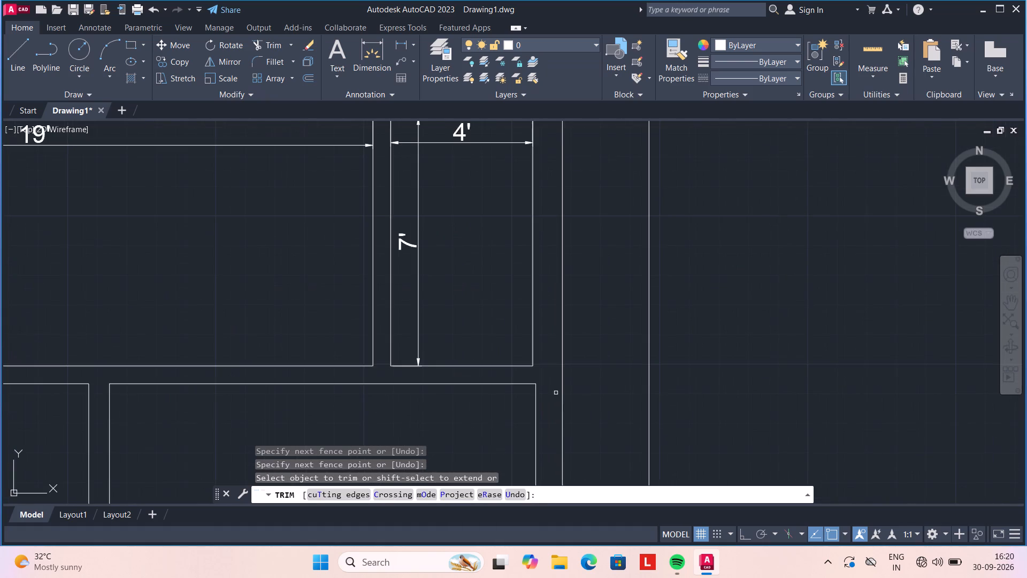
{"action": "scroll", "coordinate": [556, 392], "scroll_direction": "down", "scroll_amount": 2}
{"action": "key", "text": "Escape"}
Offset the top wall line of the large right-hand room below the small room 10' downward.
{"action": "scroll", "coordinate": [556, 392], "scroll_direction": "down", "scroll_amount": 2}
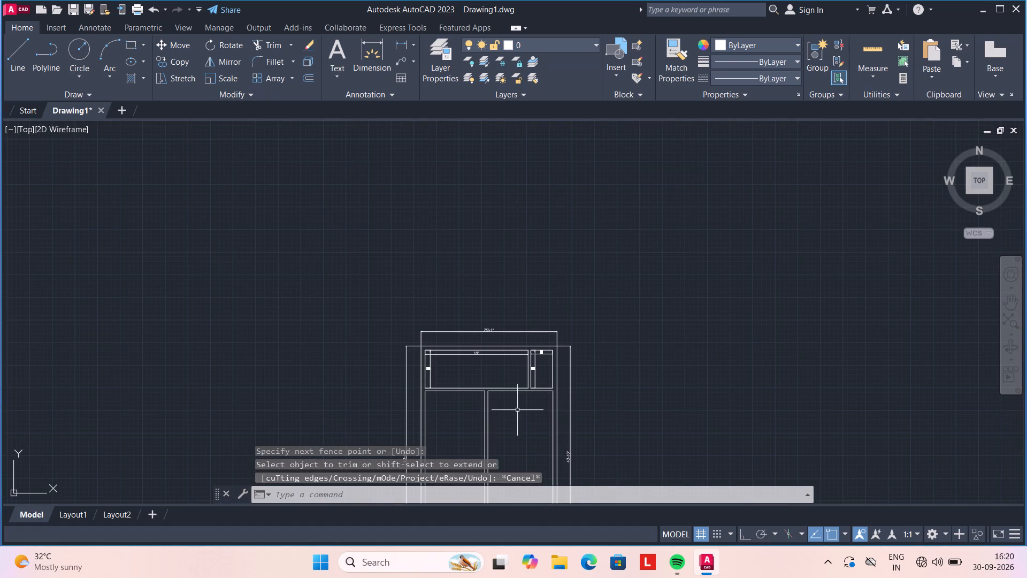
{"action": "middle_click_drag", "start_coordinate": [511, 431], "coordinate": [534, 308]}
{"action": "scroll", "coordinate": [456, 285], "scroll_direction": "up", "scroll_amount": 2}
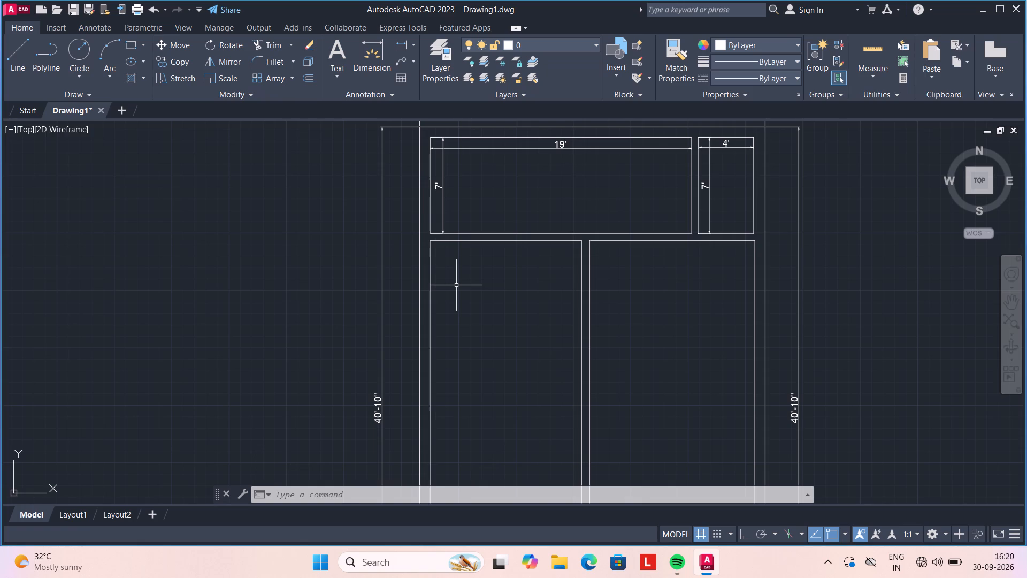
{"action": "key", "text": "o"}
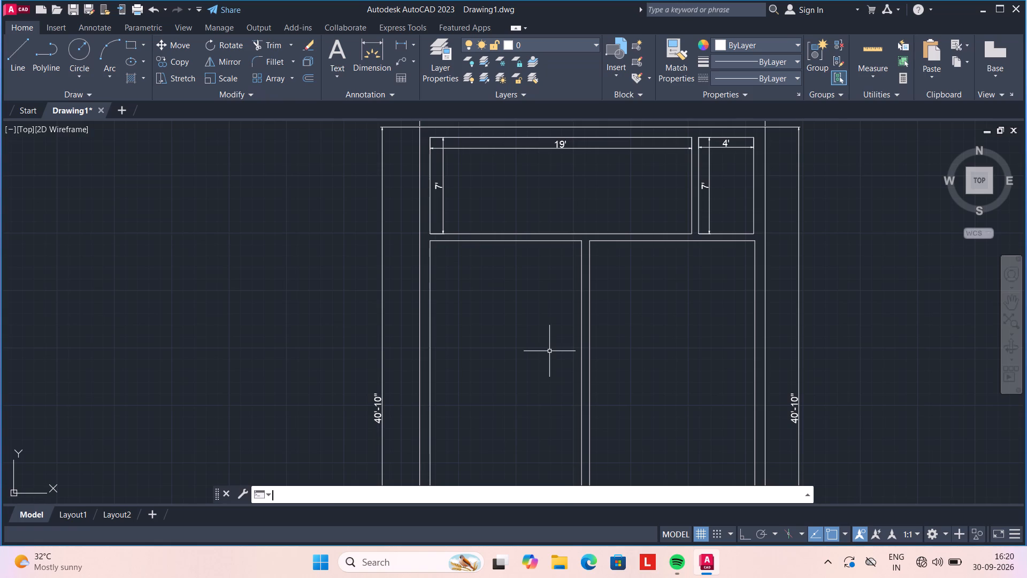
{"action": "key", "text": "Return"}
{"action": "type", "text": "10'"}
{"action": "key", "text": "Return"}
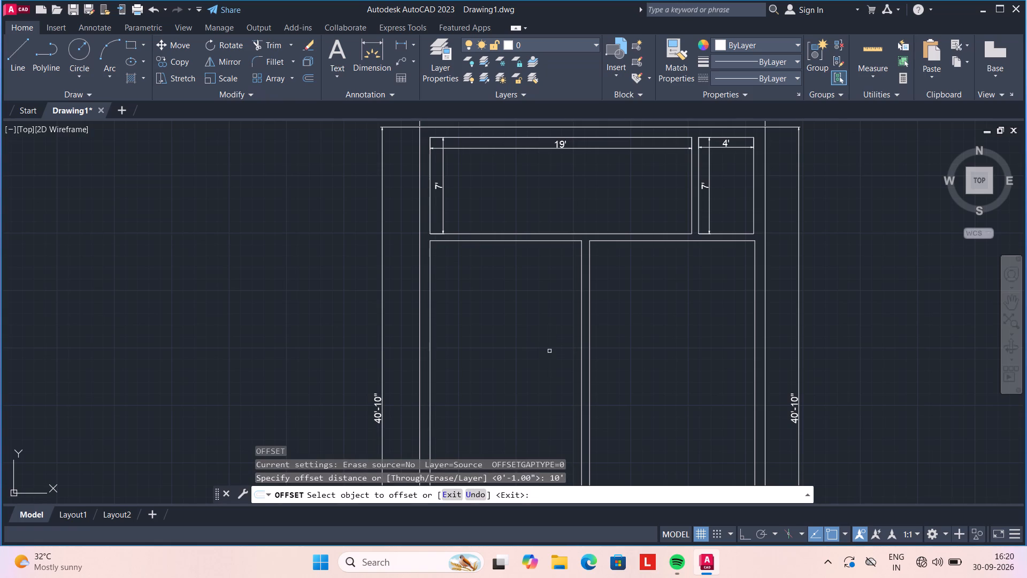
{"action": "left_click", "coordinate": [651, 240]}
{"action": "left_click", "coordinate": [647, 355]}
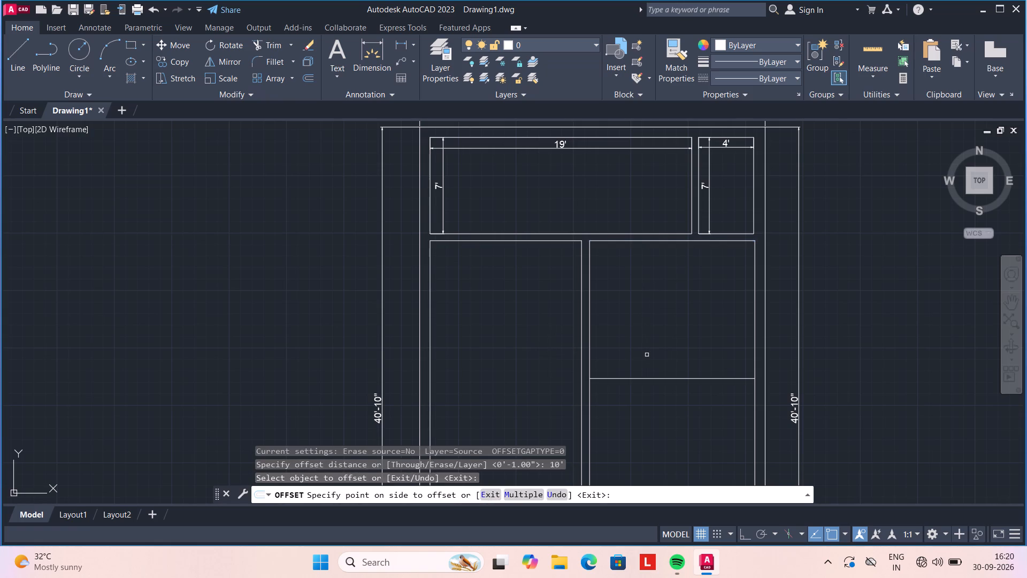
{"action": "scroll", "coordinate": [646, 356], "scroll_direction": "down", "scroll_amount": 1}
{"action": "key", "text": "Escape"}
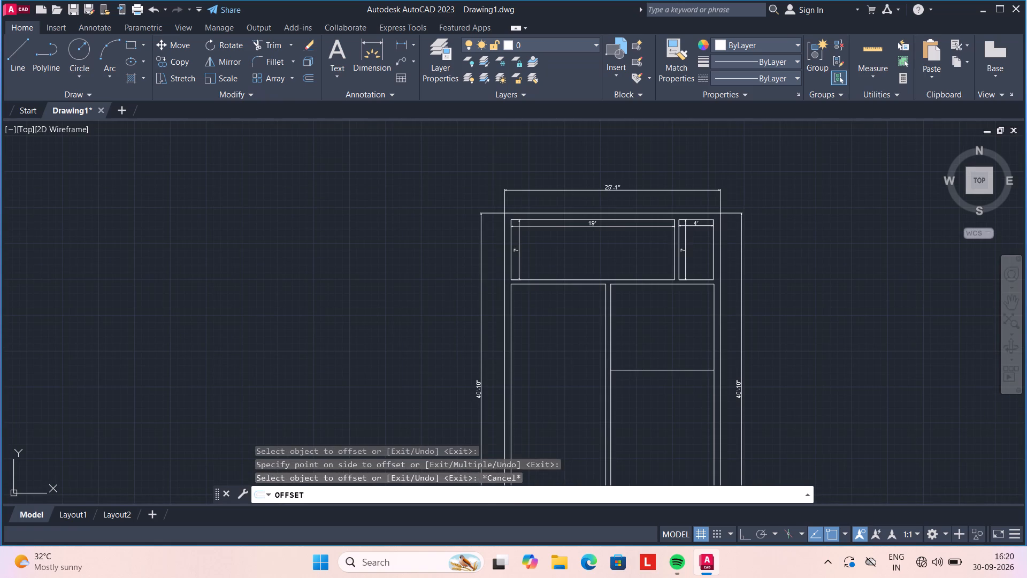
Offset the new horizontal line in the right-hand room 6" downward to form a partition wall.
{"action": "key", "text": "o"}
{"action": "key", "text": "Return"}
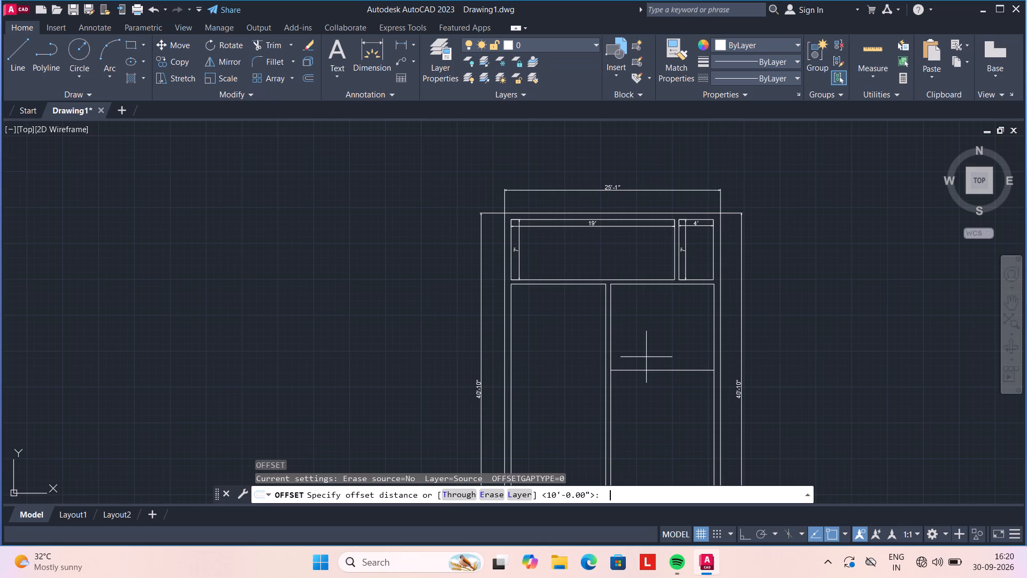
{"action": "scroll", "coordinate": [683, 417], "scroll_direction": "down", "scroll_amount": 1}
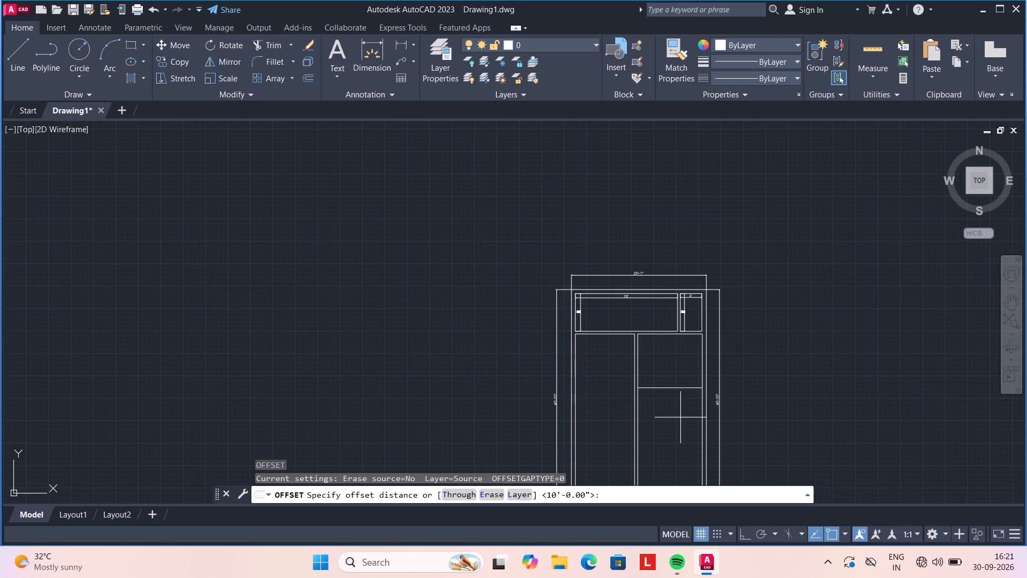
{"action": "middle_click_drag", "start_coordinate": [679, 440], "coordinate": [620, 388]}
{"action": "scroll", "coordinate": [591, 323], "scroll_direction": "up", "scroll_amount": 2}
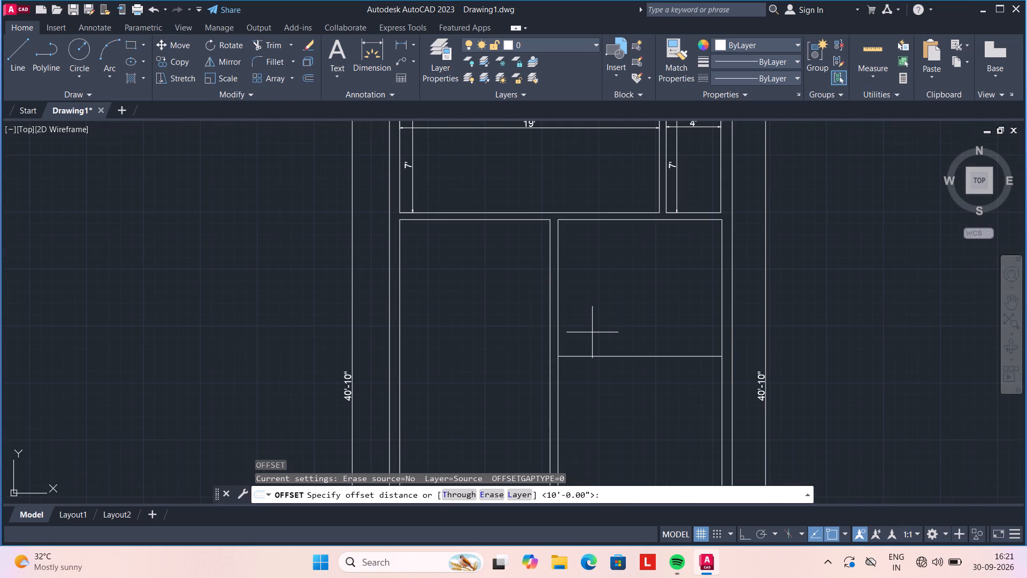
{"action": "type", "text": "6\""}
{"action": "key", "text": "Return"}
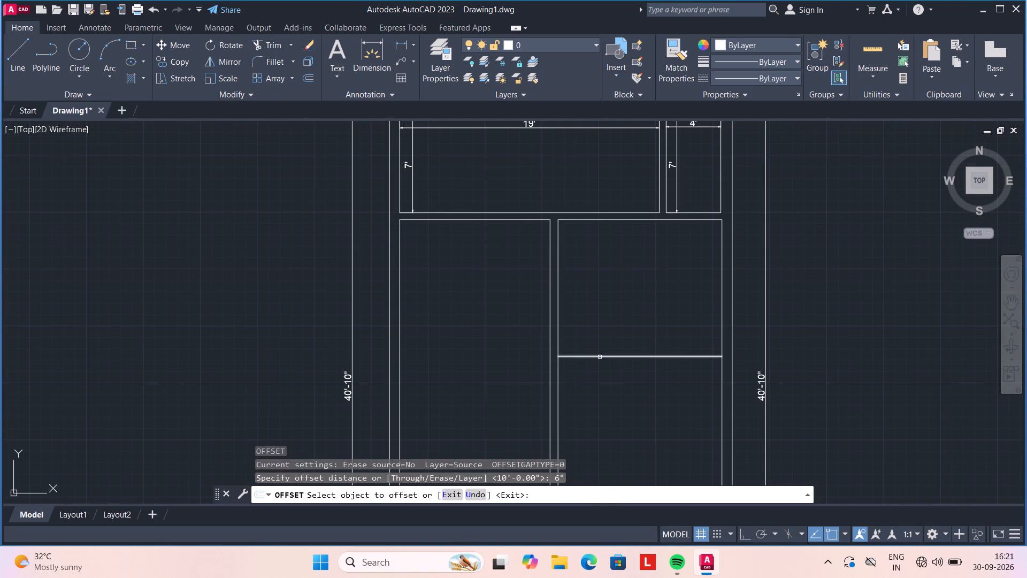
{"action": "left_click", "coordinate": [600, 357]}
{"action": "left_click", "coordinate": [604, 397]}
{"action": "key", "text": "Escape"}
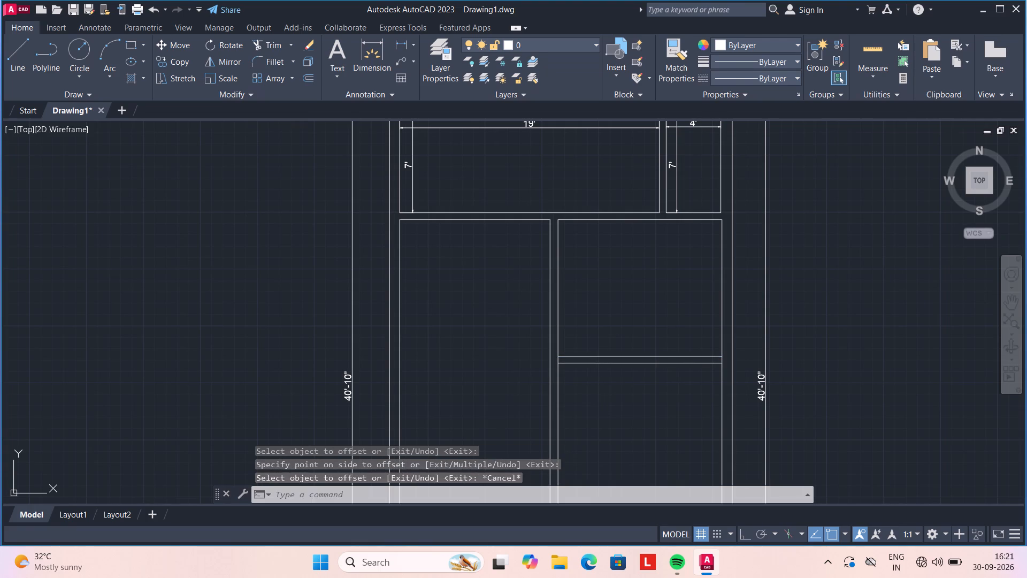
Offset the lower line of the new horizontal partition 4' downward.
{"action": "key", "text": "o"}
{"action": "key", "text": "Return"}
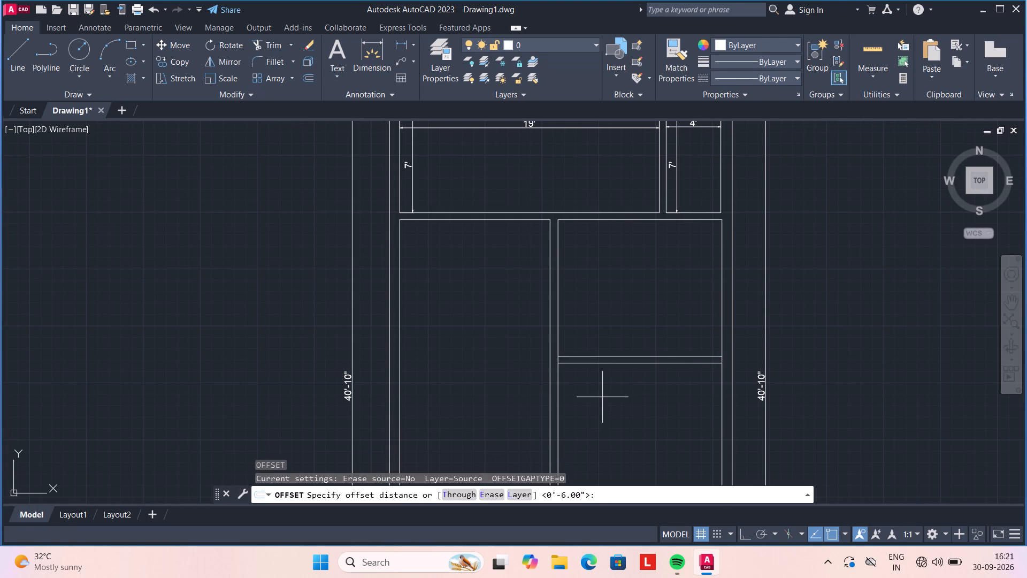
{"action": "type", "text": "4'"}
{"action": "key", "text": "Return"}
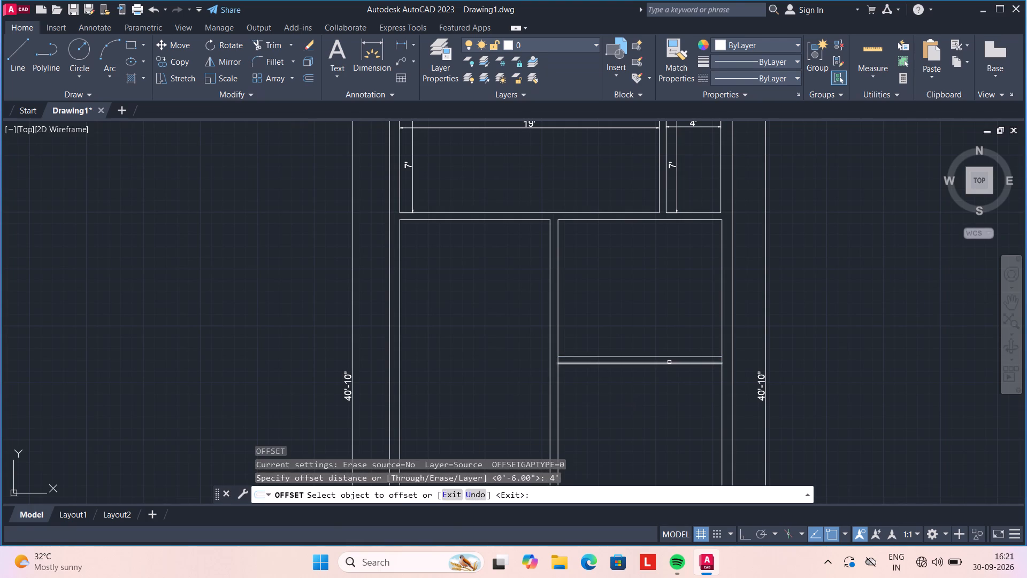
{"action": "left_click", "coordinate": [670, 362]}
{"action": "left_click", "coordinate": [681, 405]}
{"action": "key", "text": "Escape"}
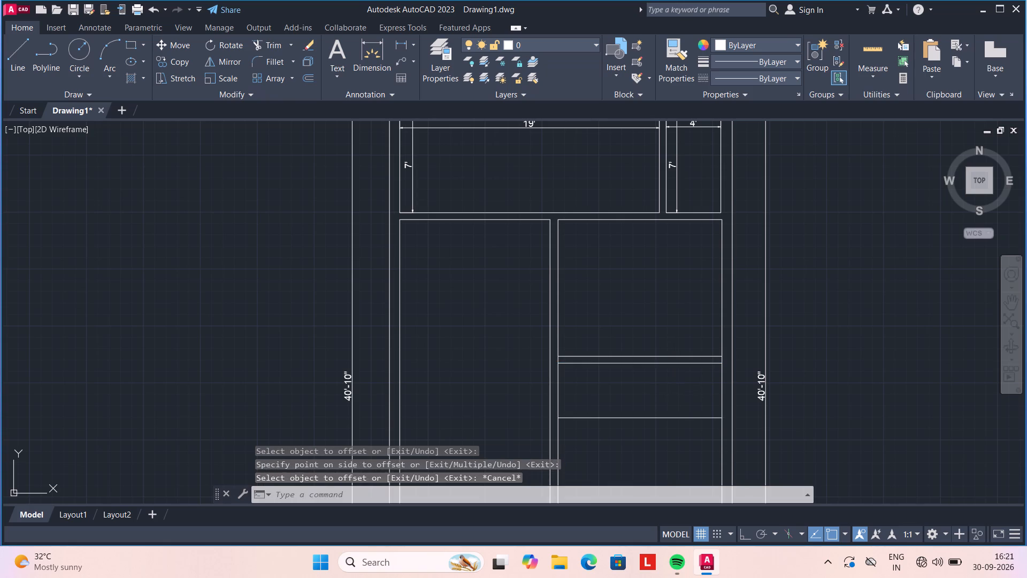
Offset the line at the bottom of the 4' strip 6" downward to form a second horizontal partition.
{"action": "key", "text": "o"}
{"action": "key", "text": "Return"}
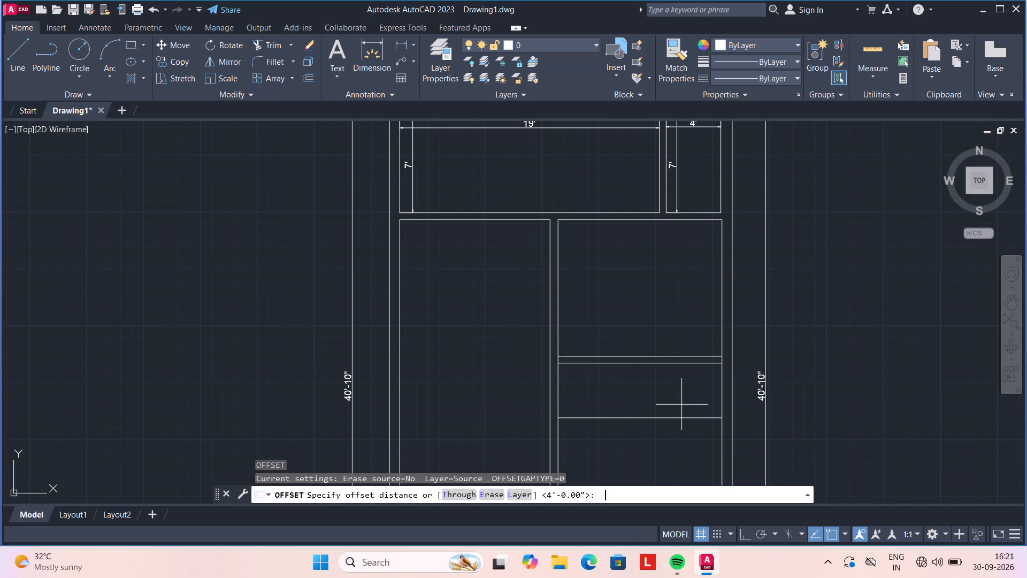
{"action": "type", "text": "6\""}
{"action": "key", "text": "Return"}
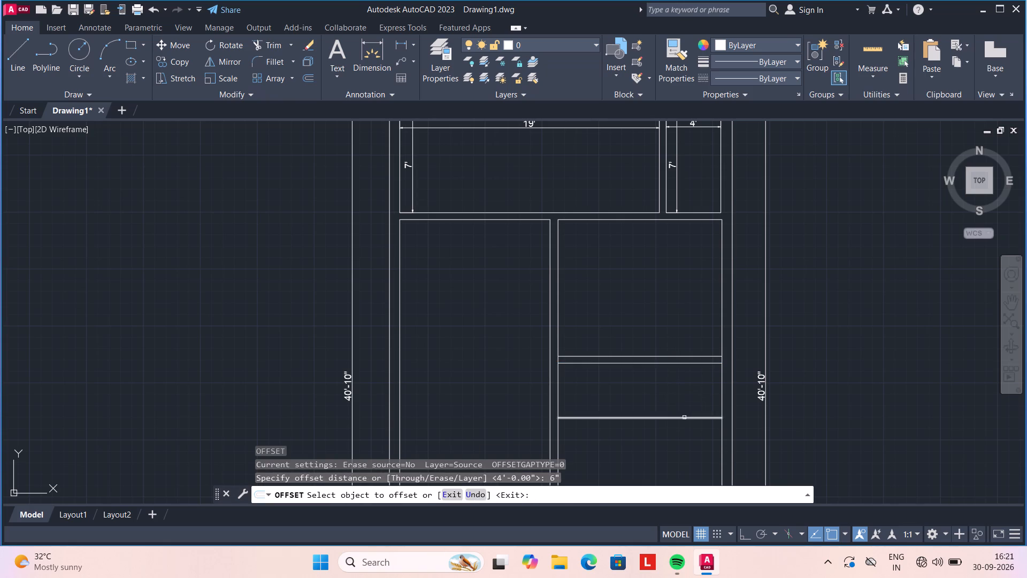
{"action": "left_click", "coordinate": [688, 417]}
{"action": "left_click", "coordinate": [699, 446]}
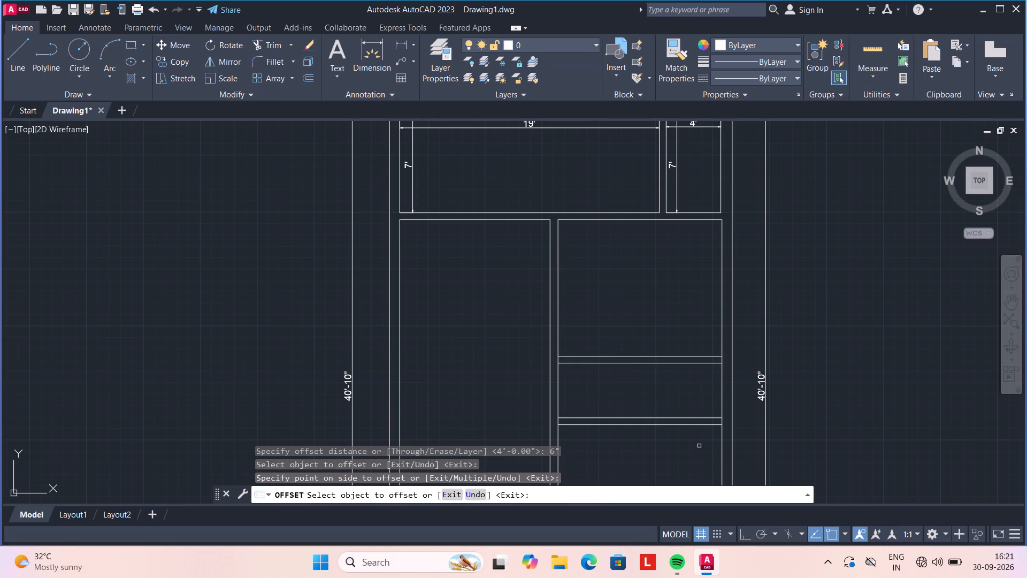
{"action": "key", "text": "Escape"}
Offset the right-hand room's right inner wall line 7' toward the inside of the room.
{"action": "key", "text": "o"}
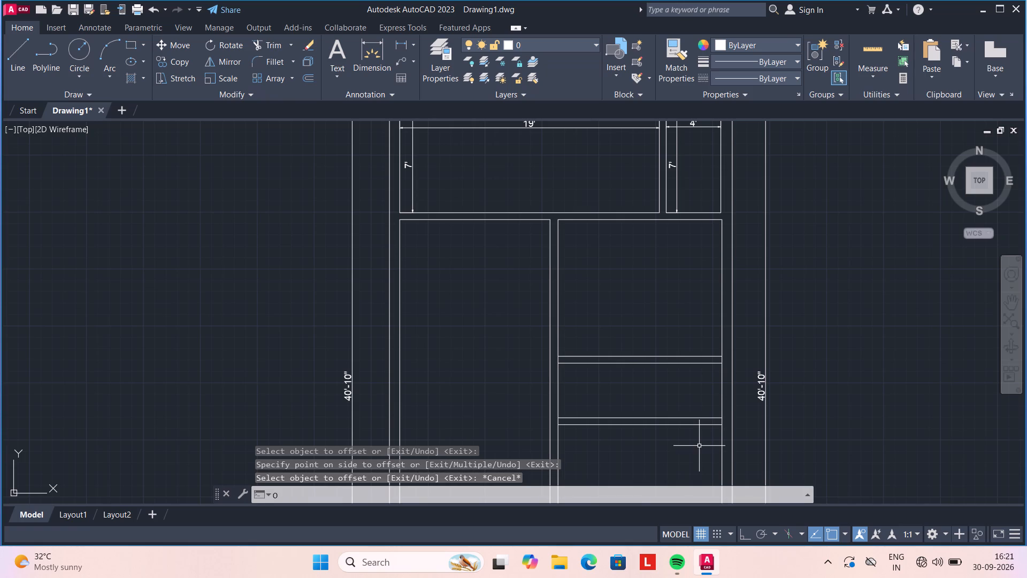
{"action": "key", "text": "Return"}
{"action": "key", "text": "7"}
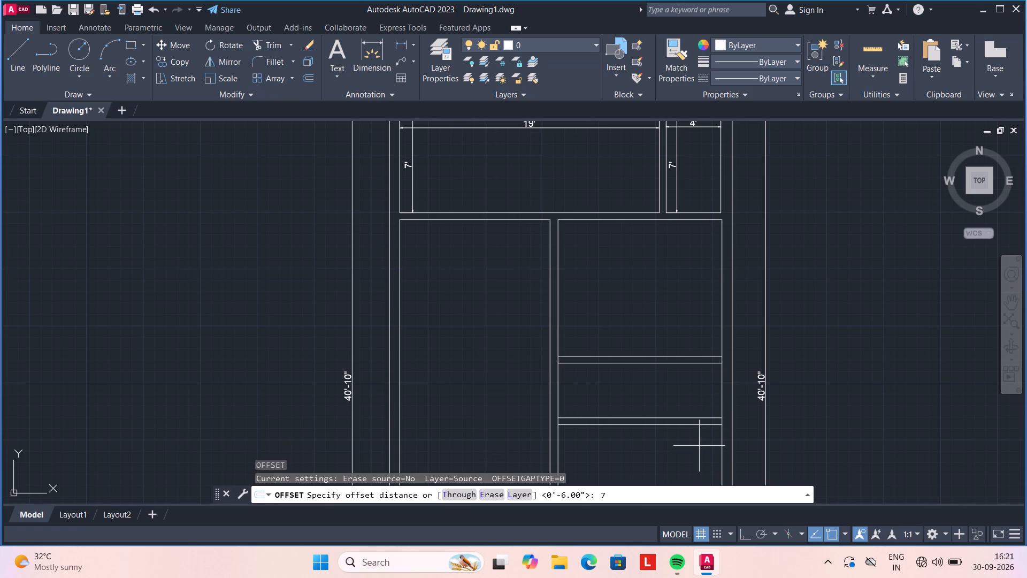
{"action": "key", "text": "apostrophe"}
{"action": "key", "text": "Return"}
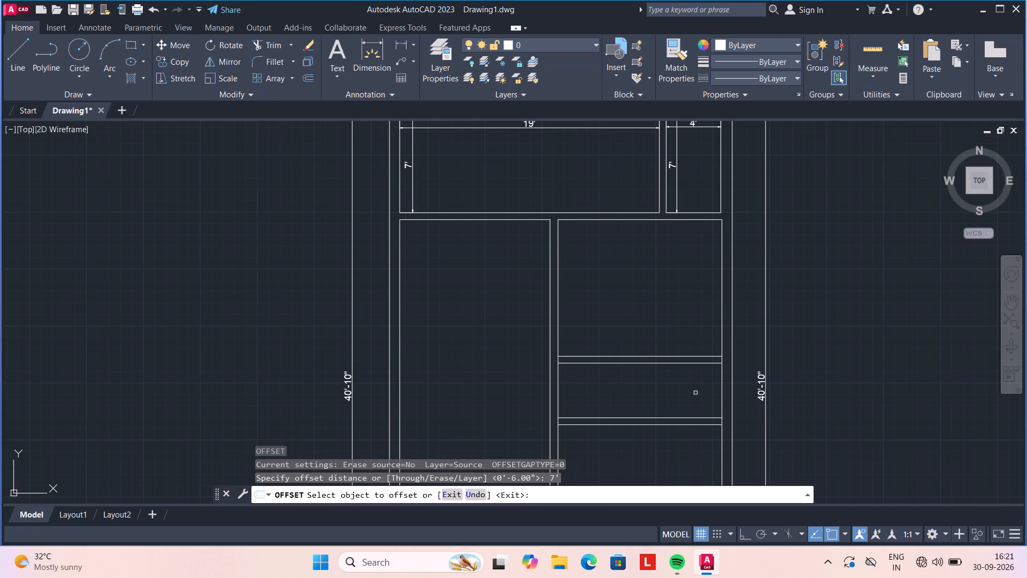
{"action": "left_click", "coordinate": [721, 390]}
{"action": "left_click", "coordinate": [655, 398]}
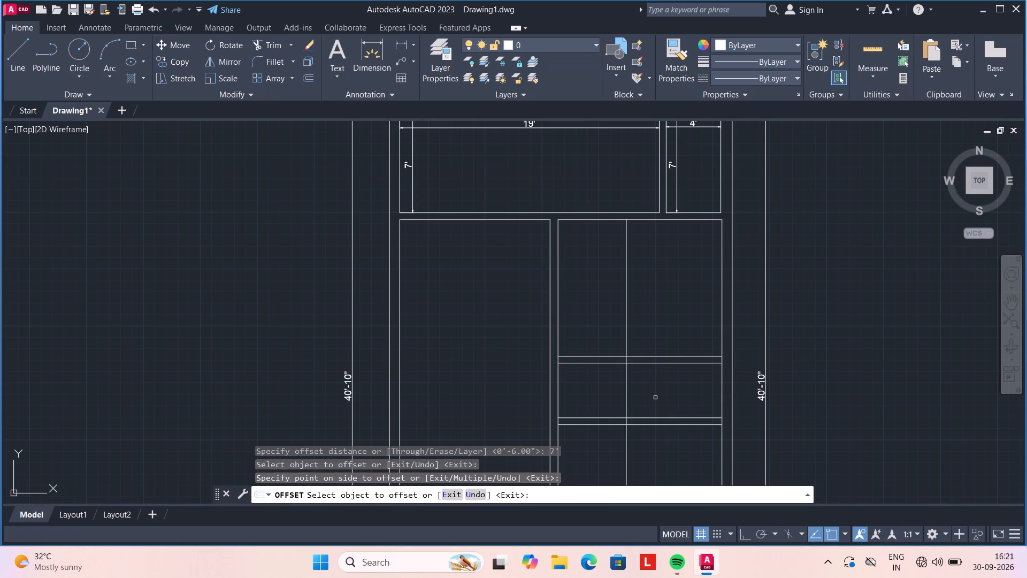
{"action": "key", "text": "Escape"}
Offset the new vertical line in the right-hand room 6" to the left to form a partition wall.
{"action": "key", "text": "o"}
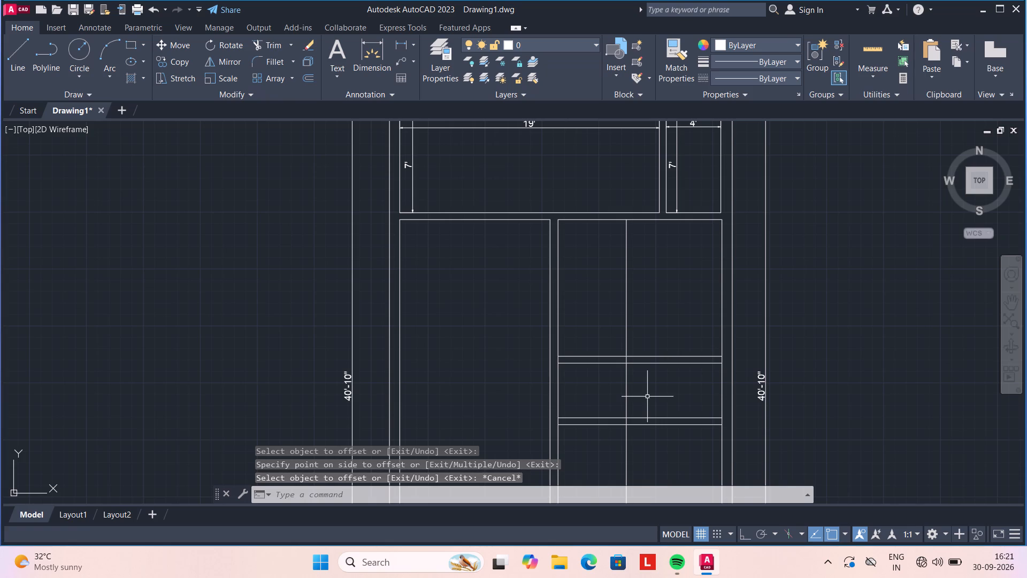
{"action": "key", "text": "Return"}
{"action": "type", "text": "6\""}
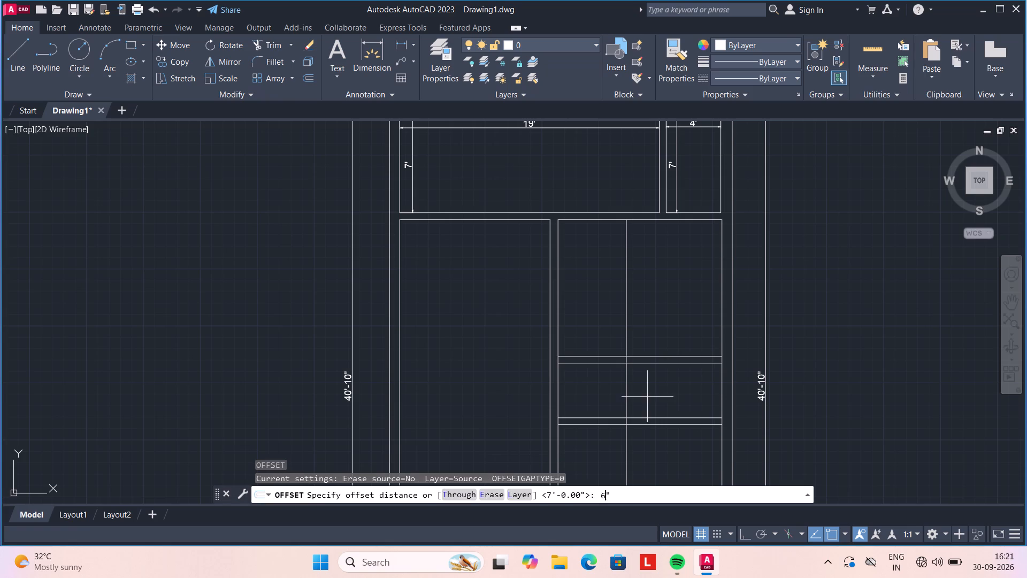
{"action": "key", "text": "Return"}
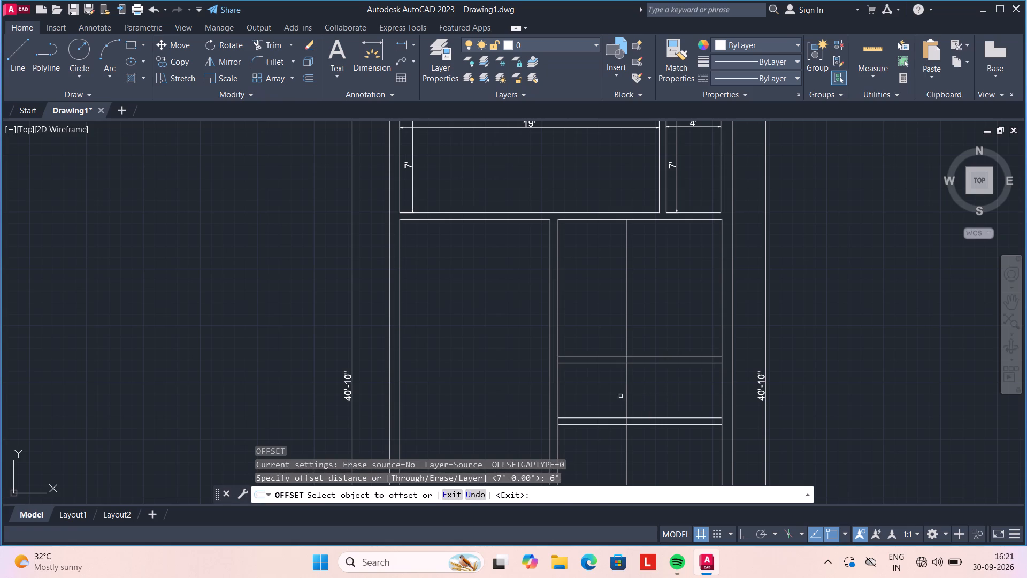
{"action": "left_click", "coordinate": [625, 398]}
{"action": "left_click", "coordinate": [605, 400]}
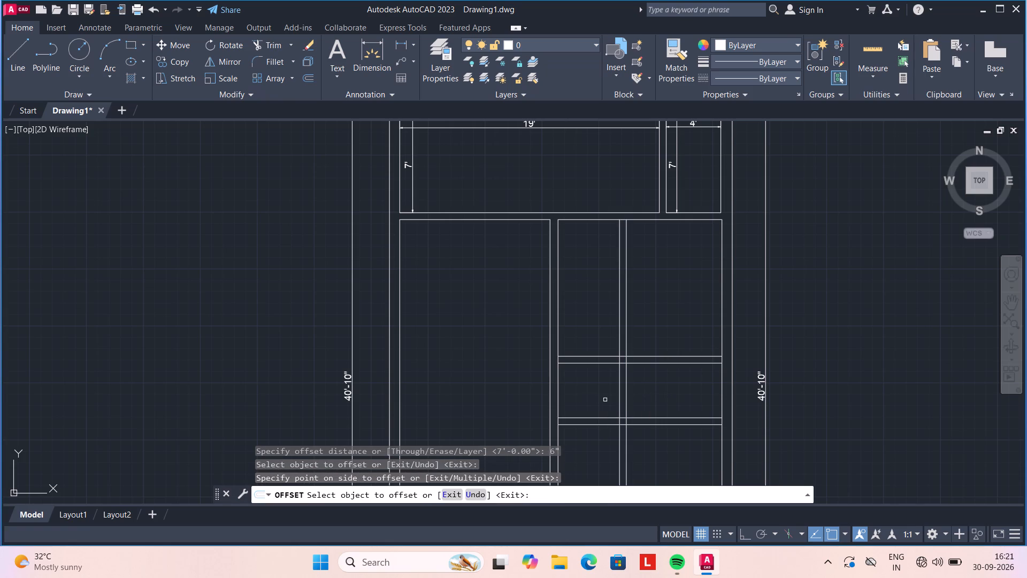
{"action": "key", "text": "Escape"}
Trim both lines of the new vertical partition above and below the 4' strip.
{"action": "type", "text": "TR"}
{"action": "key", "text": "space"}
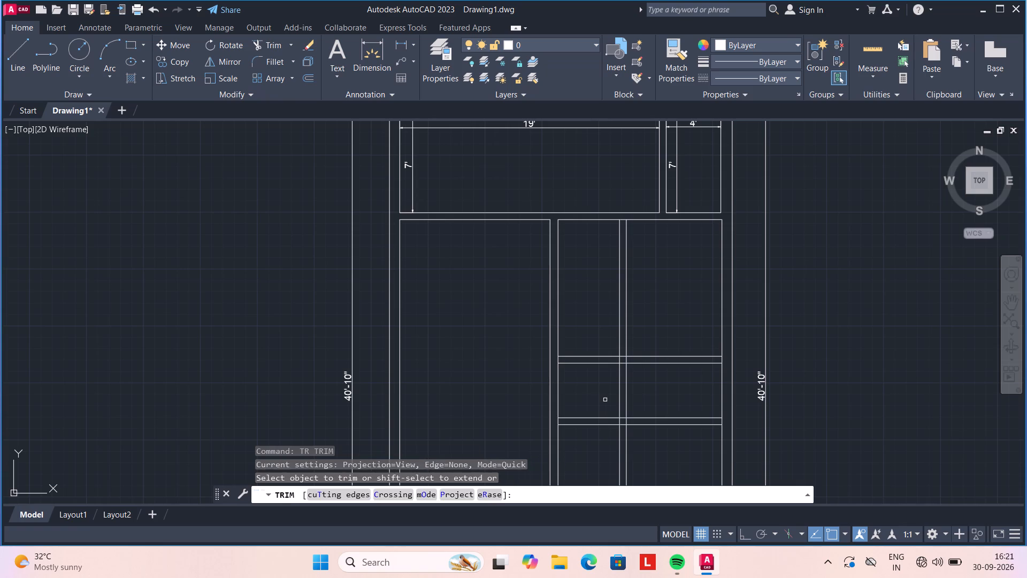
{"action": "left_click", "coordinate": [660, 288]}
{"action": "left_click", "coordinate": [576, 303]}
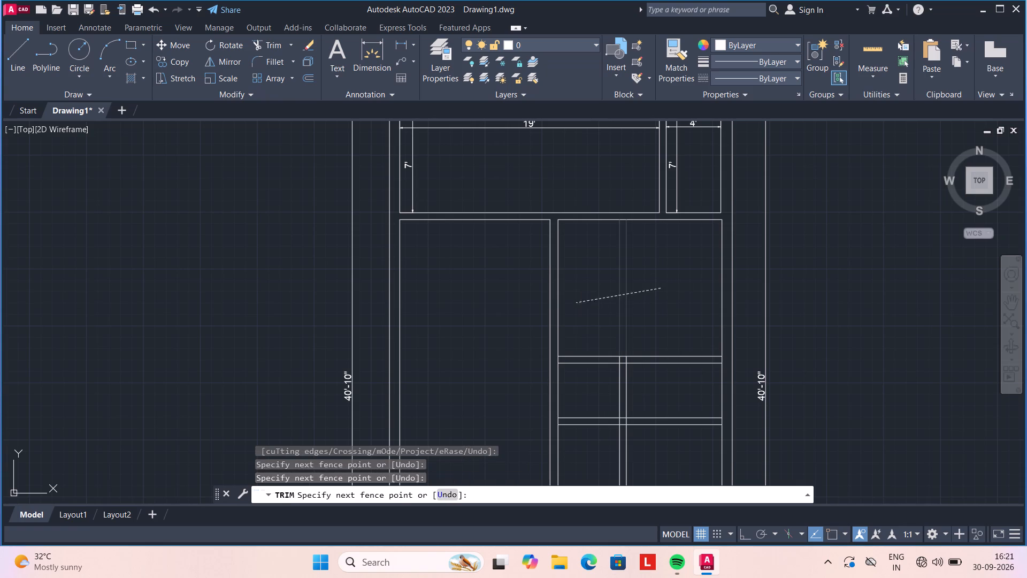
{"action": "scroll", "coordinate": [626, 436], "scroll_direction": "down", "scroll_amount": 2}
{"action": "left_click", "coordinate": [652, 462]}
{"action": "left_click", "coordinate": [616, 454]}
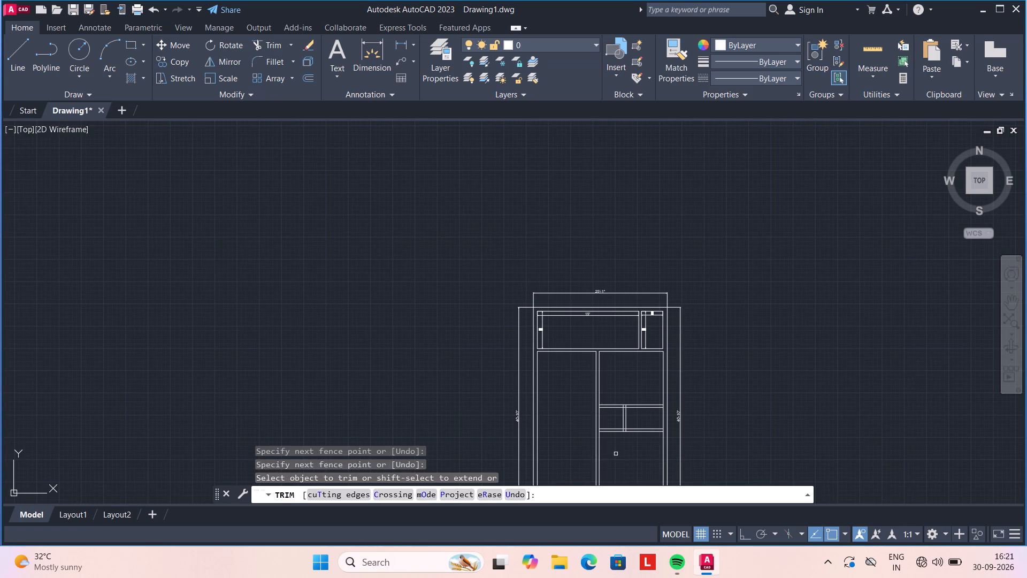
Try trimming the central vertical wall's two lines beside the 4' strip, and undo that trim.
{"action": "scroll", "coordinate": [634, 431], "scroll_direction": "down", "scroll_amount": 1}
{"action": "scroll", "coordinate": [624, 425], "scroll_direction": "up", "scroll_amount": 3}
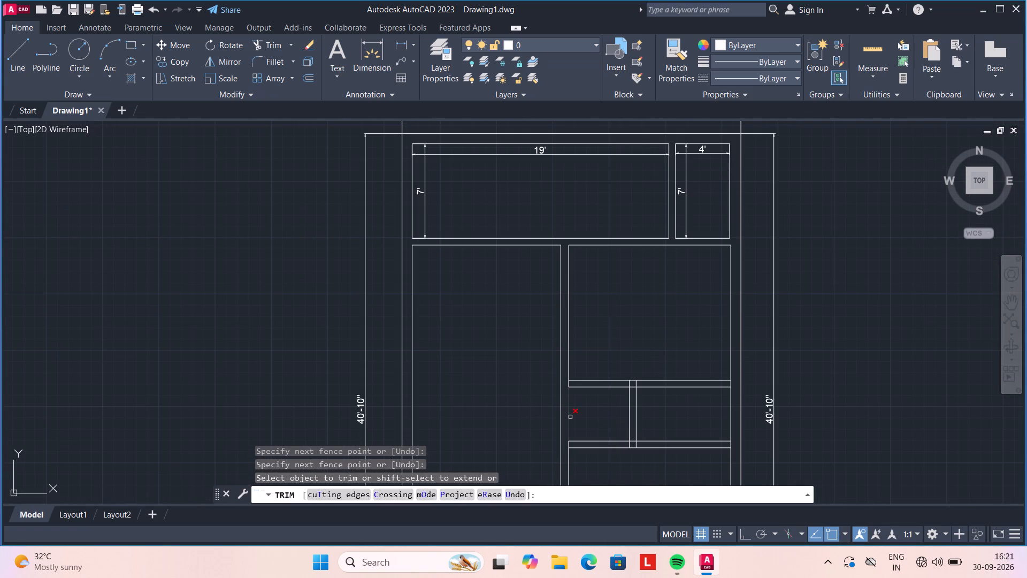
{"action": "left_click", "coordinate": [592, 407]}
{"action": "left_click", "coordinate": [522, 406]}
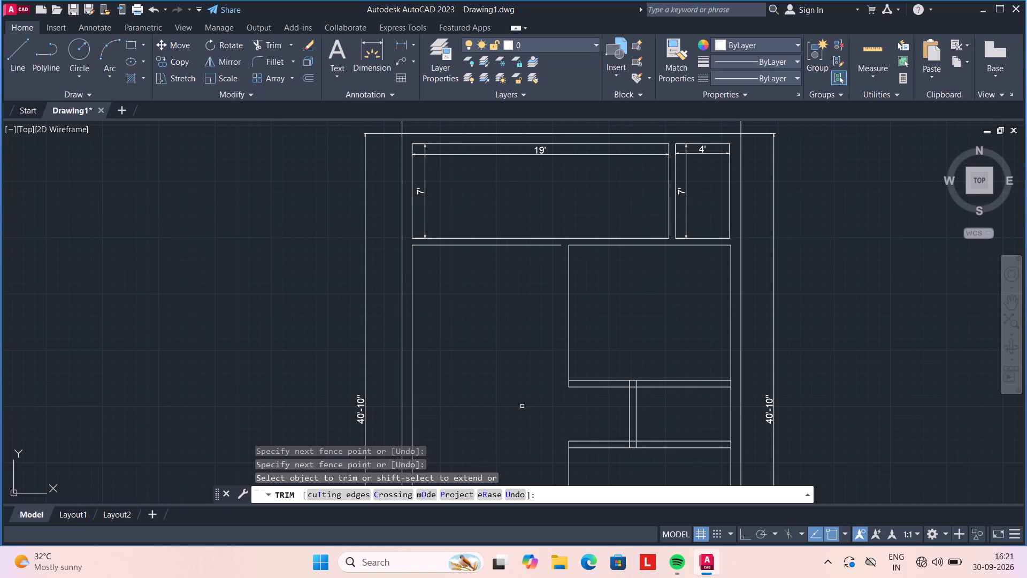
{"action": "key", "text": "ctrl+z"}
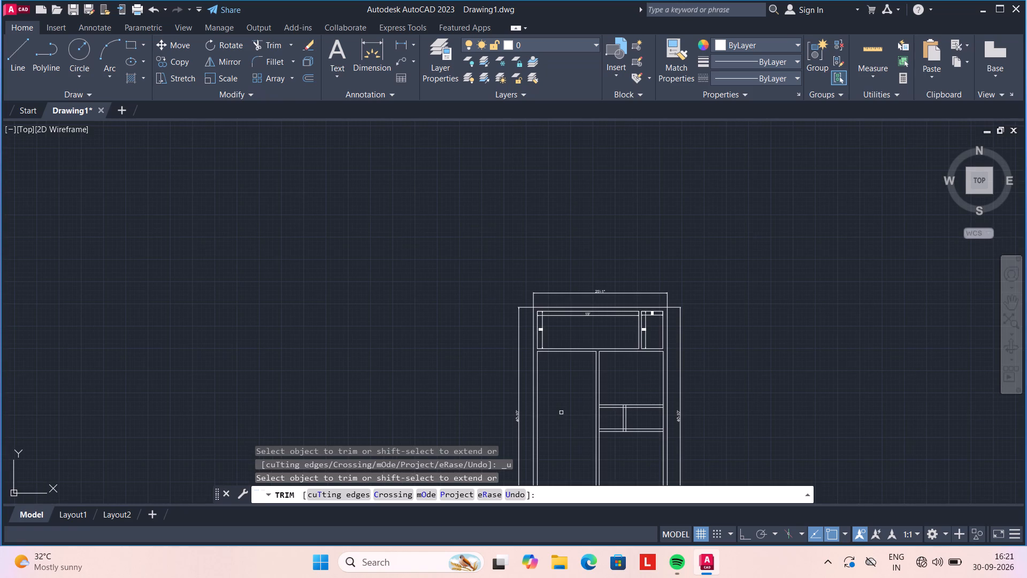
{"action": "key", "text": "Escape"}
Extend all four horizontal partition lines left to the far line of the central vertical wall.
{"action": "scroll", "coordinate": [567, 428], "scroll_direction": "up", "scroll_amount": 3}
{"action": "type", "text": "EX"}
{"action": "key", "text": "space"}
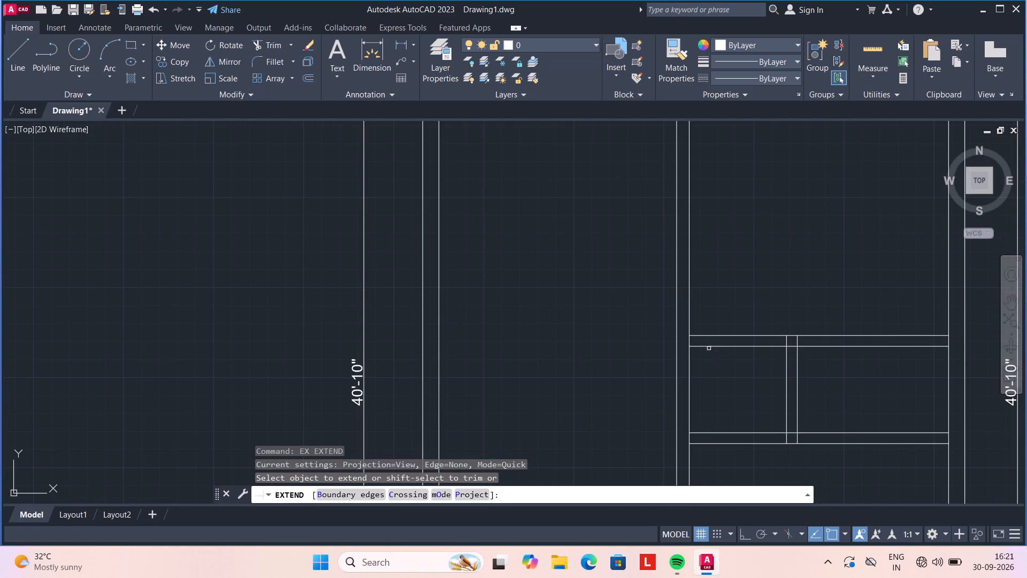
{"action": "left_click", "coordinate": [704, 348]}
{"action": "left_click", "coordinate": [695, 335]}
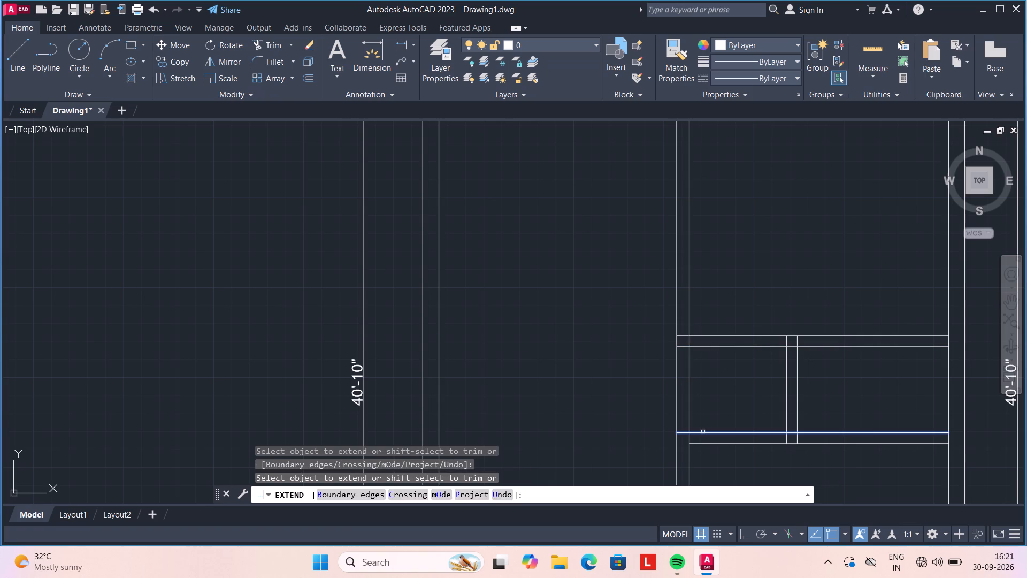
{"action": "left_click", "coordinate": [706, 435]}
{"action": "left_click", "coordinate": [702, 443]}
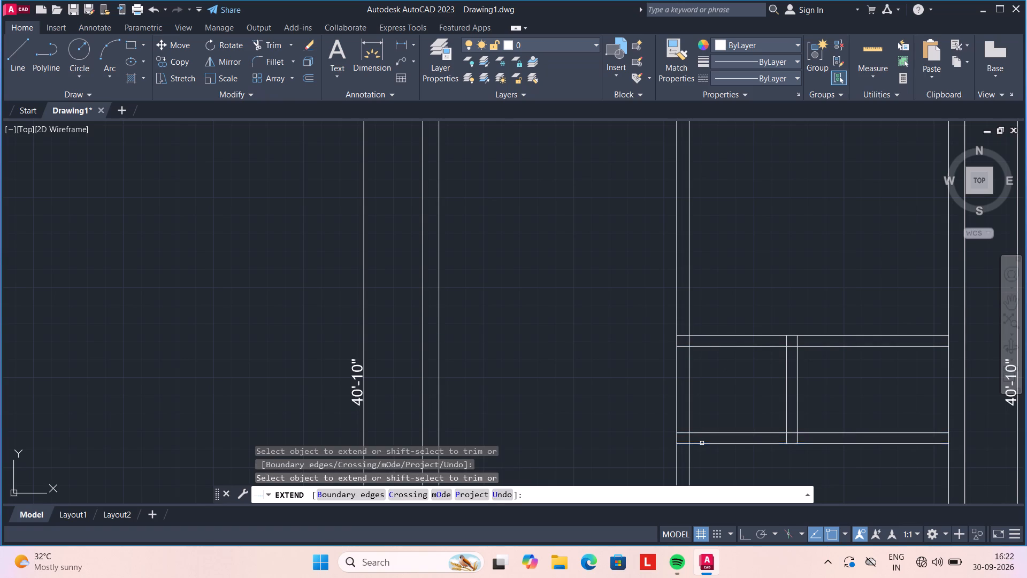
{"action": "key", "text": "Escape"}
Trim both central vertical wall lines between the two horizontal partitions to open the 4' strip.
{"action": "type", "text": "TR"}
{"action": "key", "text": "space"}
{"action": "left_click", "coordinate": [708, 393]}
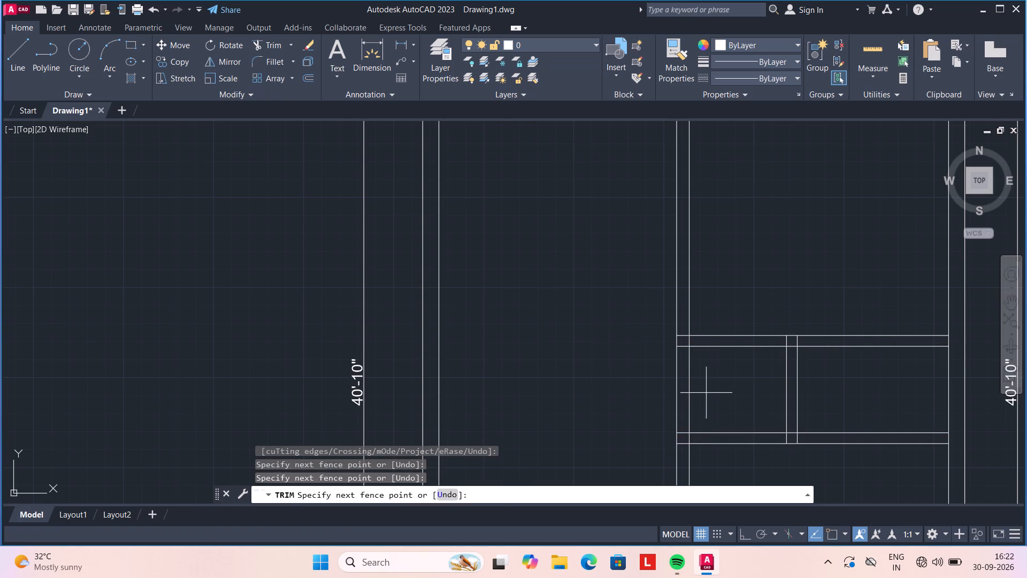
{"action": "left_click", "coordinate": [565, 399]}
Trim the overlapping lines at the corner where the central wall meets the upper horizontal partition.
{"action": "scroll", "coordinate": [652, 404], "scroll_direction": "down", "scroll_amount": 2}
{"action": "scroll", "coordinate": [665, 386], "scroll_direction": "up", "scroll_amount": 5}
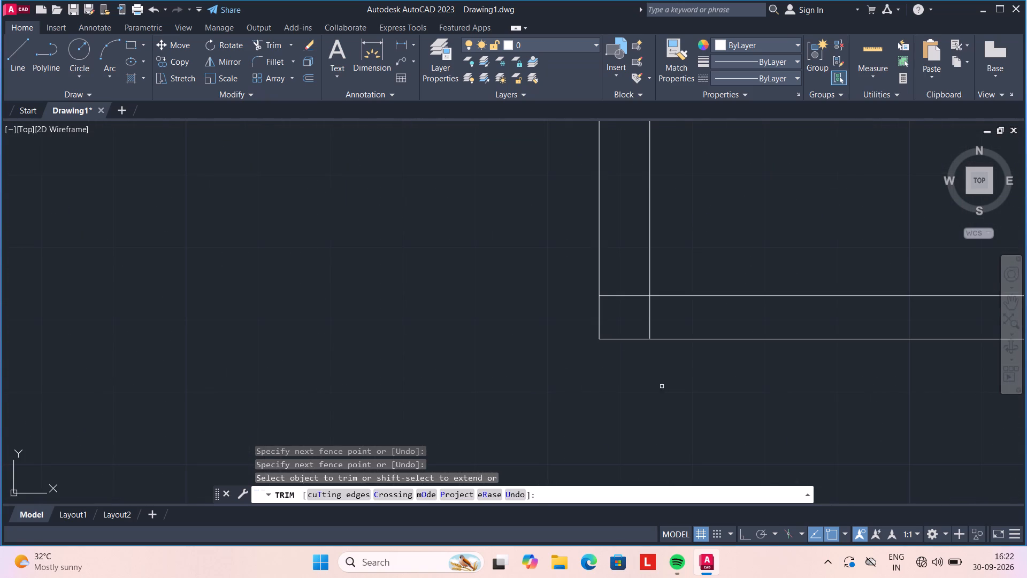
{"action": "left_click", "coordinate": [622, 270]}
{"action": "left_click", "coordinate": [623, 316]}
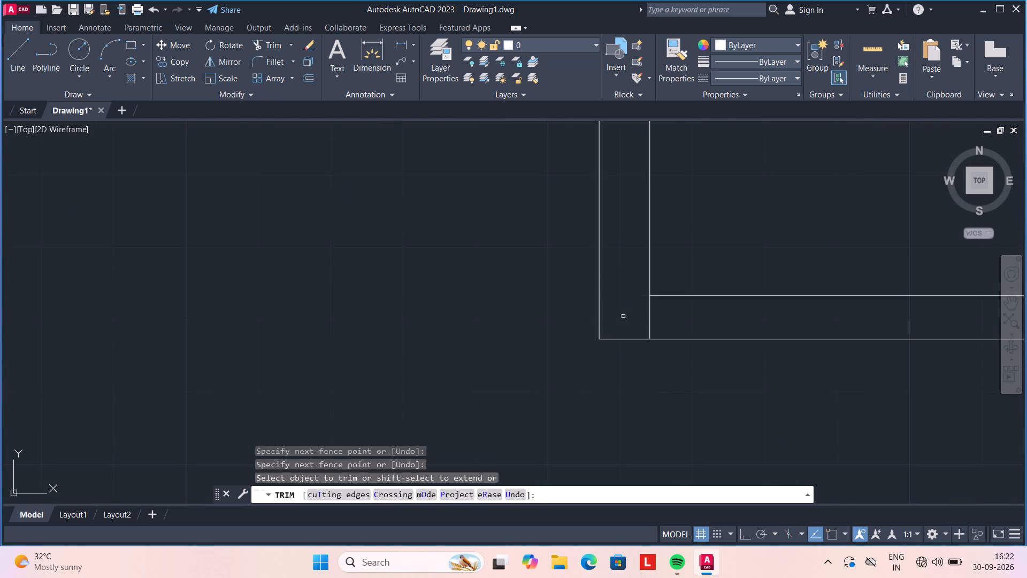
{"action": "left_click", "coordinate": [625, 329]}
{"action": "left_click", "coordinate": [700, 326]}
Trim the T-junction between the short vertical partition and the upper horizontal partition.
{"action": "scroll", "coordinate": [700, 326], "scroll_direction": "down", "scroll_amount": 4}
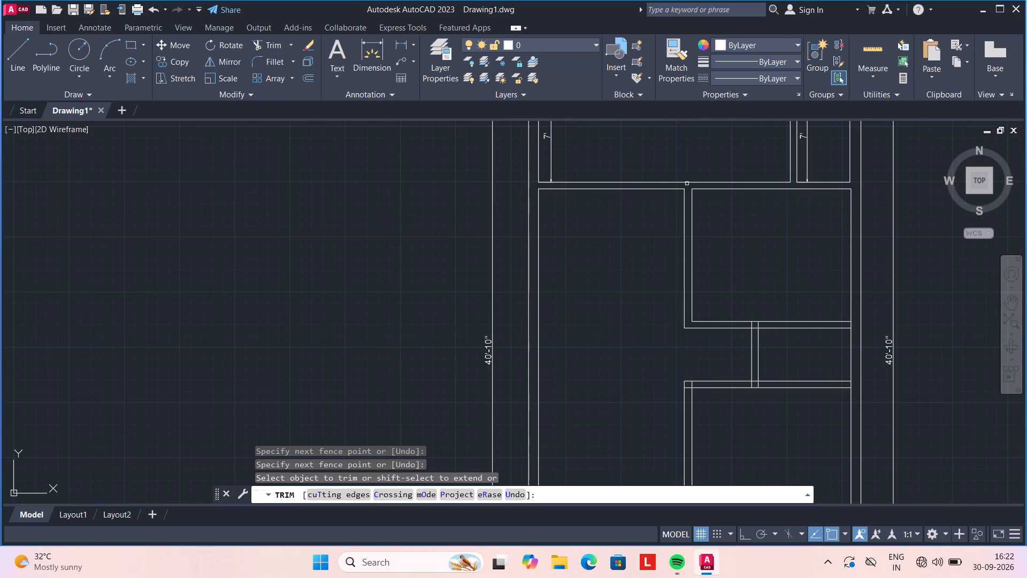
{"action": "scroll", "coordinate": [744, 355], "scroll_direction": "up", "scroll_amount": 3}
{"action": "left_click", "coordinate": [749, 243]}
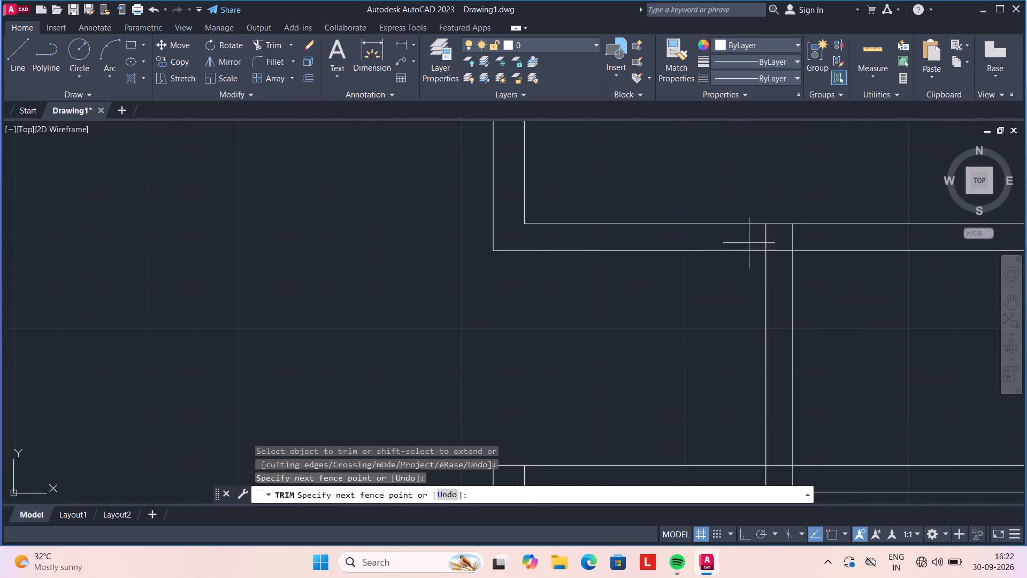
{"action": "left_click", "coordinate": [821, 234]}
{"action": "left_click", "coordinate": [772, 233]}
{"action": "left_click", "coordinate": [776, 276]}
Trim the right outer wall's inner line where the upper and lower horizontal partitions meet it.
{"action": "scroll", "coordinate": [775, 277], "scroll_direction": "down", "scroll_amount": 2}
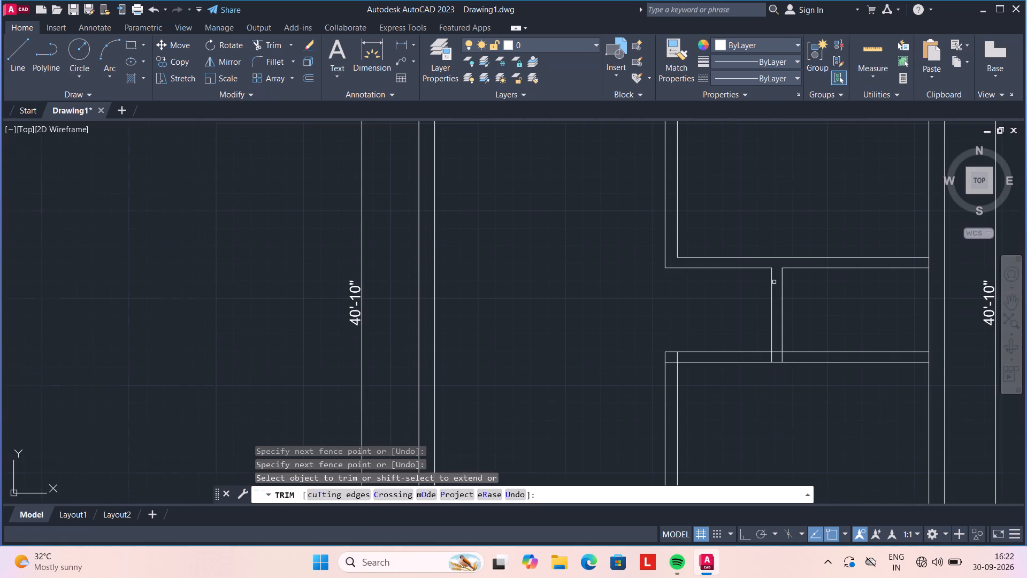
{"action": "scroll", "coordinate": [935, 267], "scroll_direction": "up", "scroll_amount": 2}
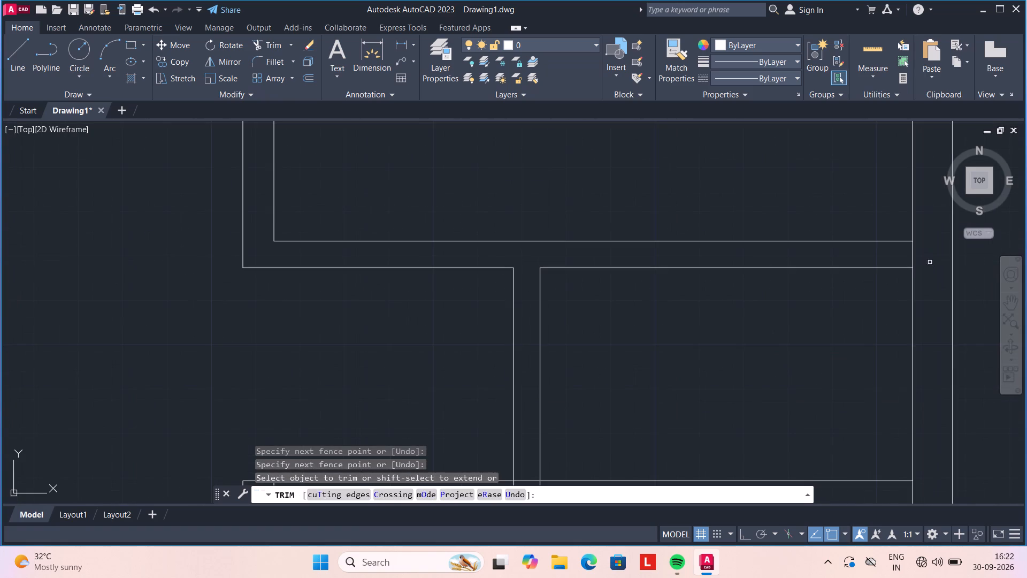
{"action": "left_click", "coordinate": [903, 253]}
{"action": "left_click", "coordinate": [920, 250]}
{"action": "scroll", "coordinate": [920, 250], "scroll_direction": "down", "scroll_amount": 3}
{"action": "scroll", "coordinate": [924, 306], "scroll_direction": "up", "scroll_amount": 4}
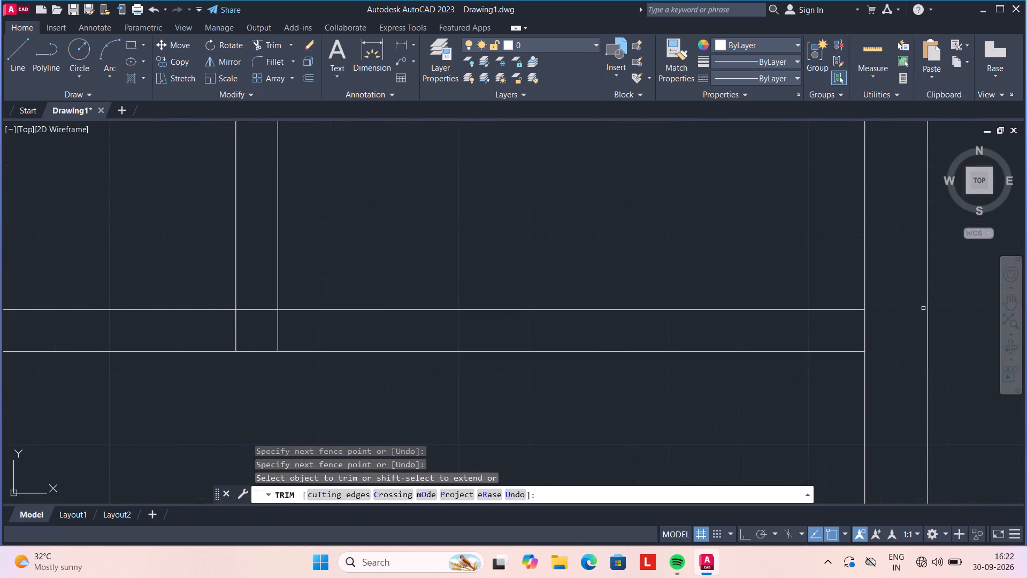
{"action": "left_click", "coordinate": [840, 326]}
{"action": "left_click", "coordinate": [892, 326]}
Trim the T-junction between the short vertical partition and the lower horizontal partition.
{"action": "scroll", "coordinate": [892, 326], "scroll_direction": "down", "scroll_amount": 3}
{"action": "scroll", "coordinate": [729, 323], "scroll_direction": "up", "scroll_amount": 1}
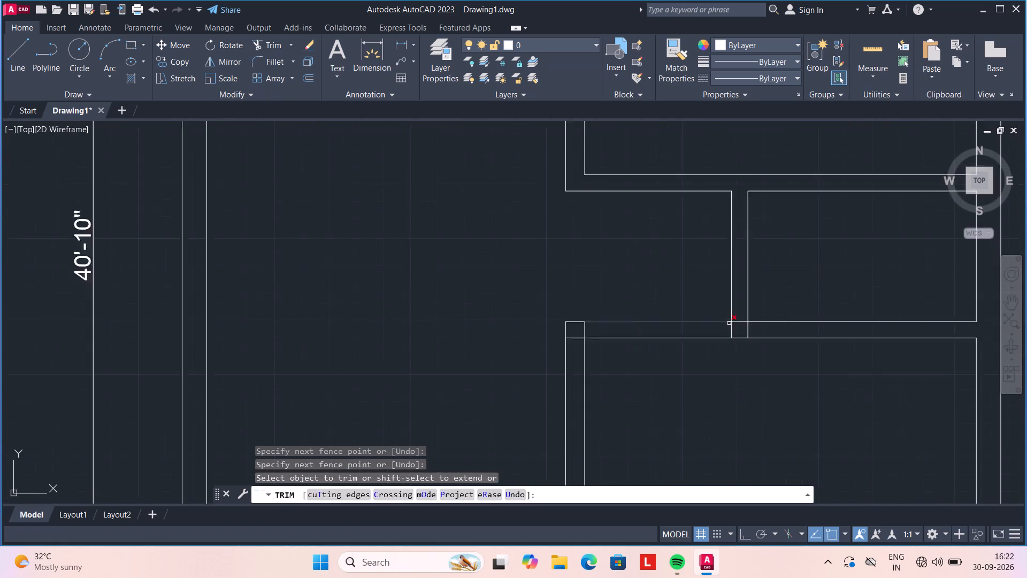
{"action": "scroll", "coordinate": [729, 323], "scroll_direction": "up", "scroll_amount": 2}
{"action": "left_click", "coordinate": [743, 310]}
{"action": "left_click", "coordinate": [748, 343]}
{"action": "left_click", "coordinate": [711, 346]}
{"action": "left_click", "coordinate": [819, 347]}
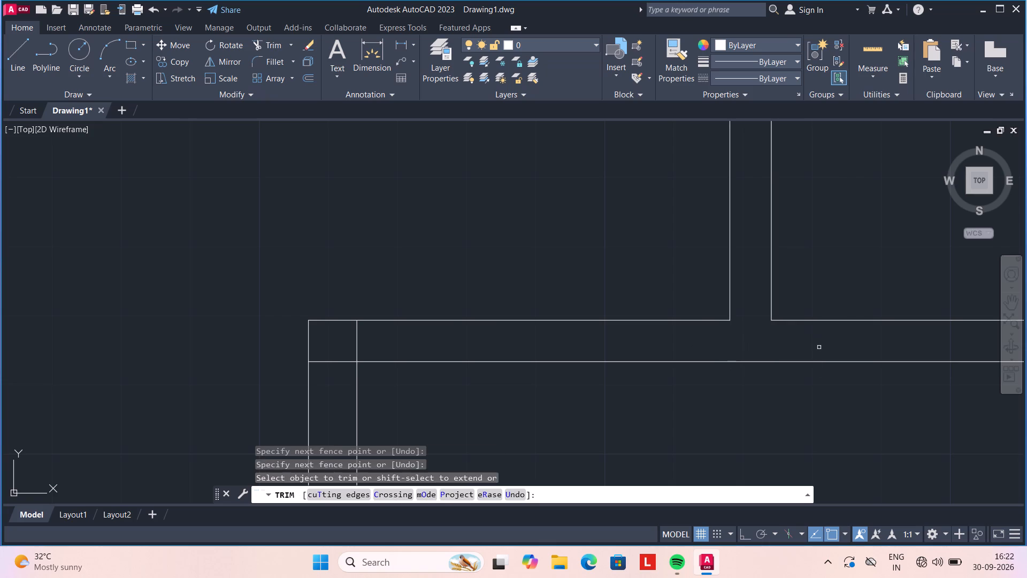
Trim the overlapping lines at the corner where the central wall meets the lower horizontal partition.
{"action": "scroll", "coordinate": [817, 340], "scroll_direction": "down", "scroll_amount": 2}
{"action": "left_click", "coordinate": [630, 340]}
{"action": "left_click", "coordinate": [659, 342]}
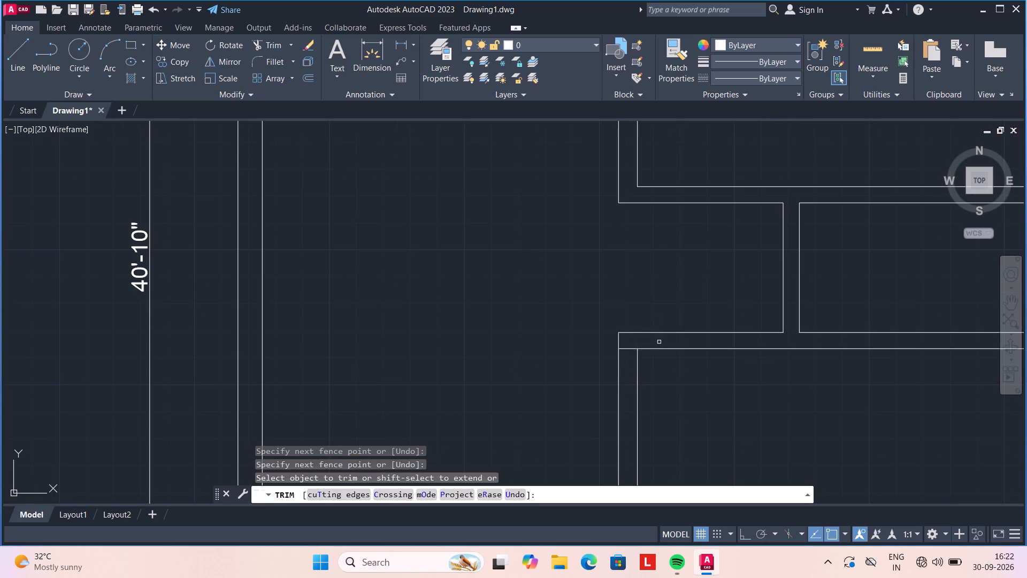
{"action": "left_click", "coordinate": [625, 338]}
{"action": "left_click", "coordinate": [627, 361]}
{"action": "scroll", "coordinate": [627, 361], "scroll_direction": "down", "scroll_amount": 4}
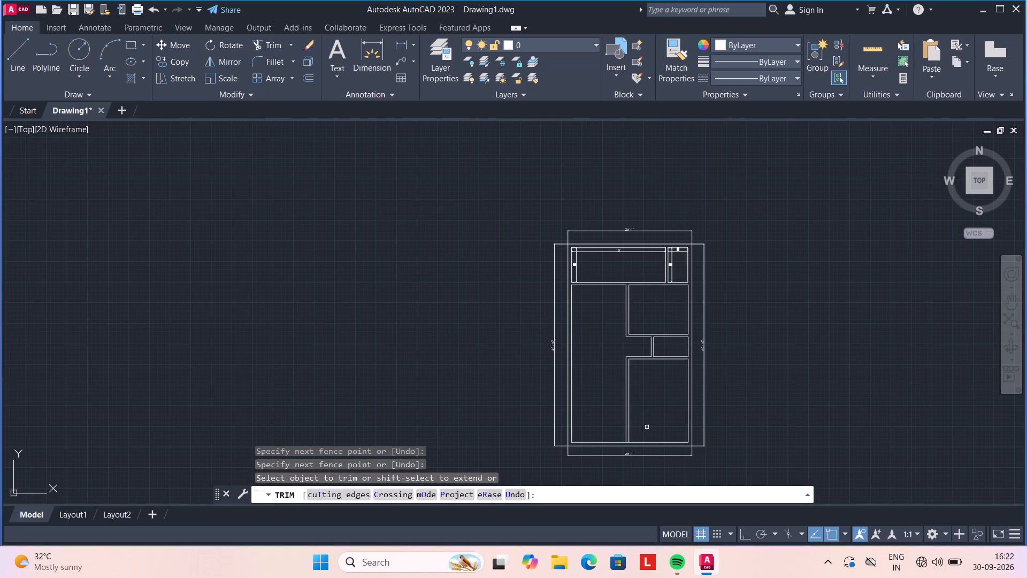
{"action": "key", "text": "Escape"}
Offset the lower line of the lower horizontal partition 10' downward into the bottom right-hand room.
{"action": "key", "text": "o"}
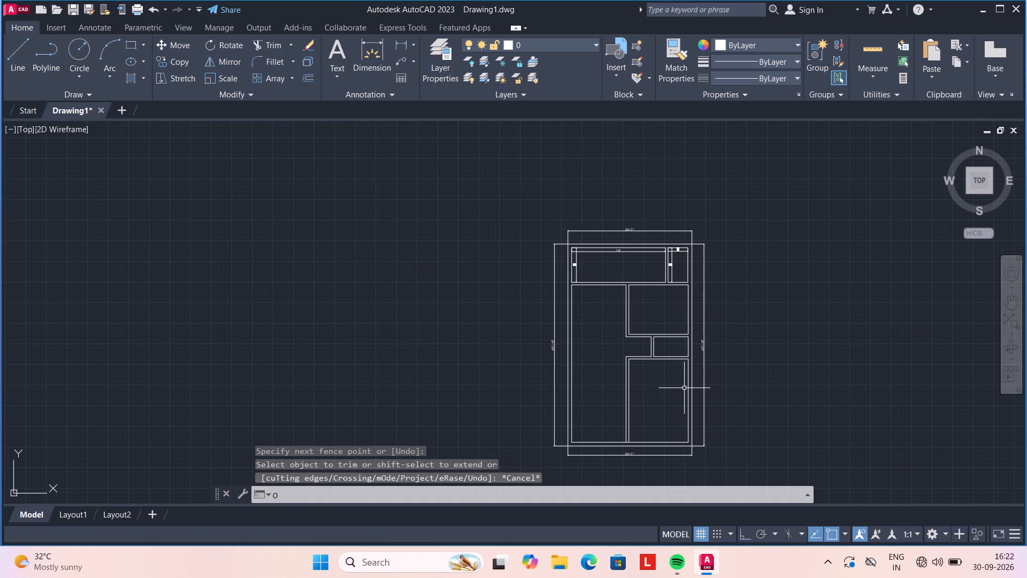
{"action": "key", "text": "Return"}
{"action": "type", "text": "10'"}
{"action": "key", "text": "Return"}
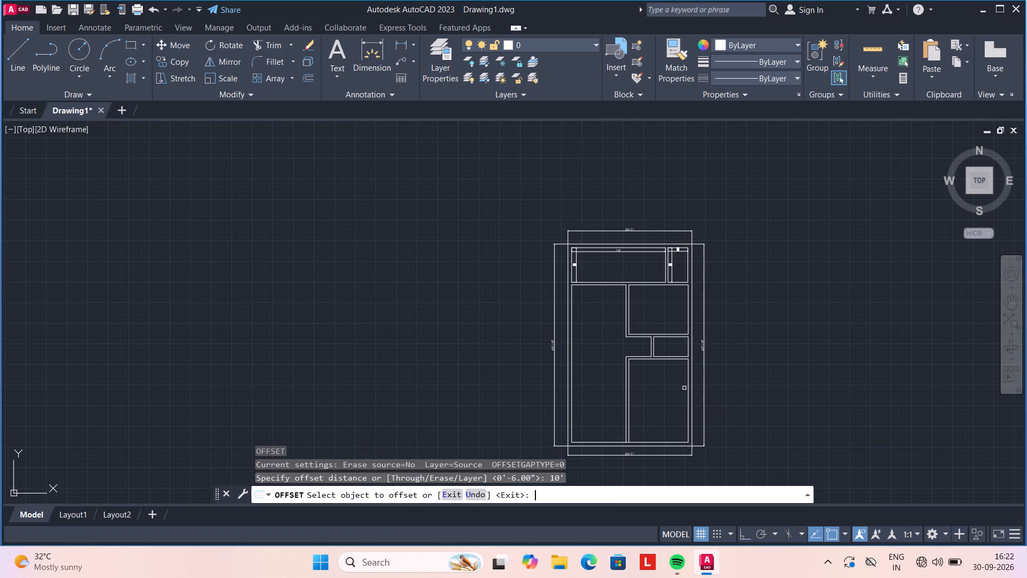
{"action": "scroll", "coordinate": [662, 370], "scroll_direction": "up", "scroll_amount": 4}
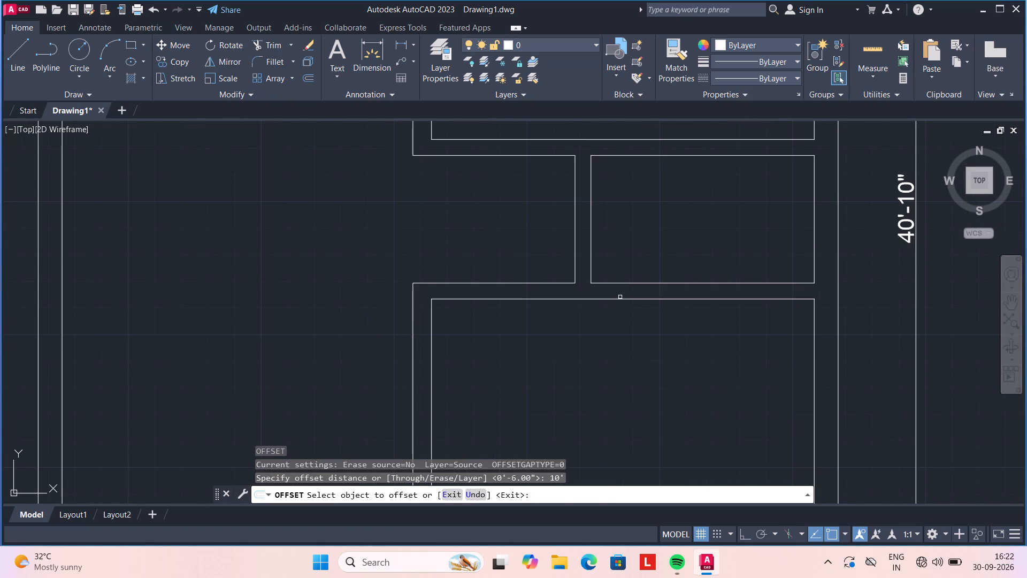
{"action": "left_click", "coordinate": [620, 298]}
{"action": "left_click", "coordinate": [637, 399]}
{"action": "scroll", "coordinate": [637, 398], "scroll_direction": "down", "scroll_amount": 3}
{"action": "middle_click_drag", "start_coordinate": [638, 425], "coordinate": [579, 346]}
{"action": "key", "text": "Escape"}
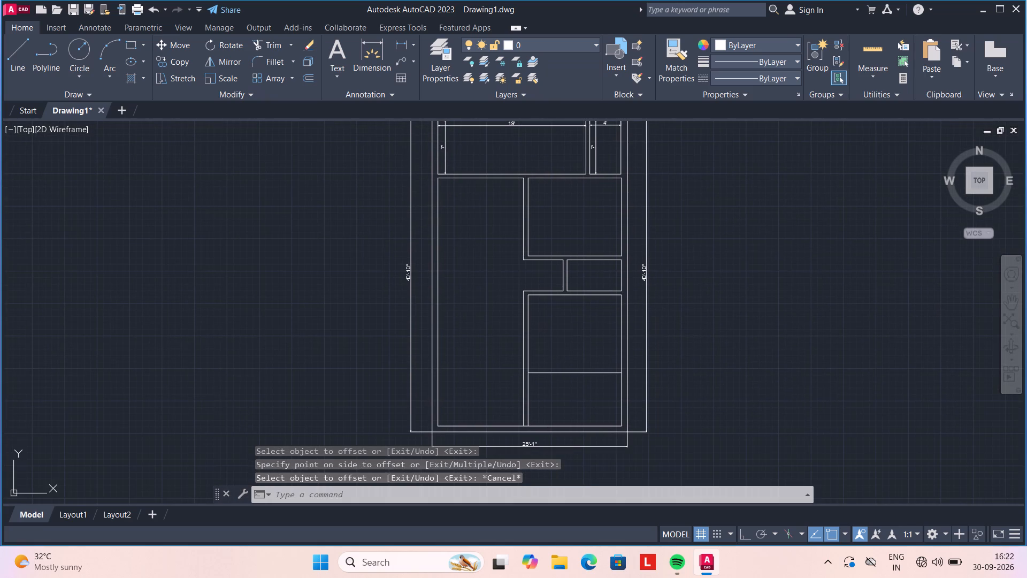
Offset the new horizontal line in the bottom right-hand room 6" downward to form a partition wall.
{"action": "key", "text": "o"}
{"action": "key", "text": "Return"}
{"action": "type", "text": "6\""}
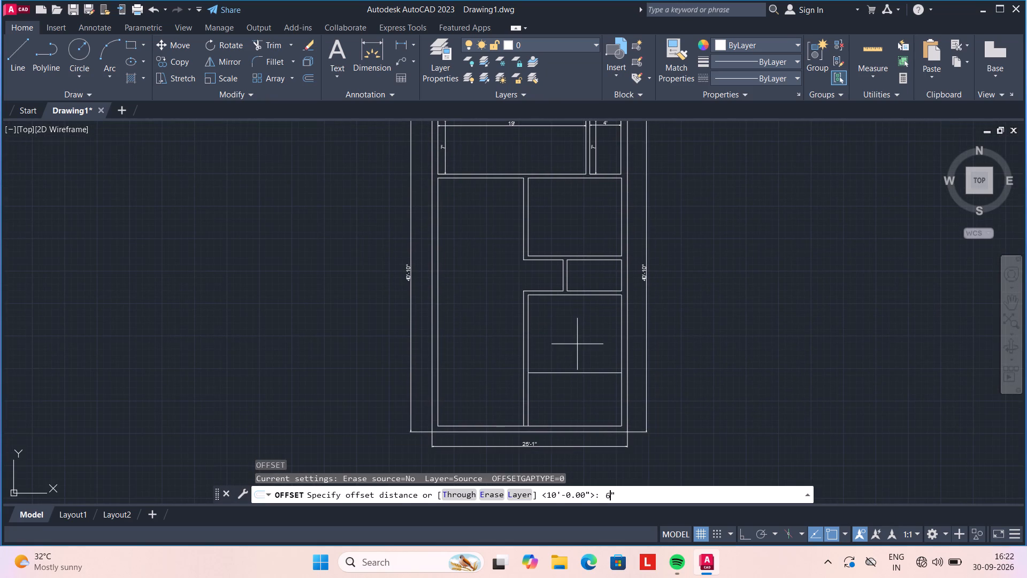
{"action": "key", "text": "Return"}
{"action": "scroll", "coordinate": [577, 344], "scroll_direction": "up", "scroll_amount": 2}
{"action": "scroll", "coordinate": [575, 420], "scroll_direction": "down", "scroll_amount": 1}
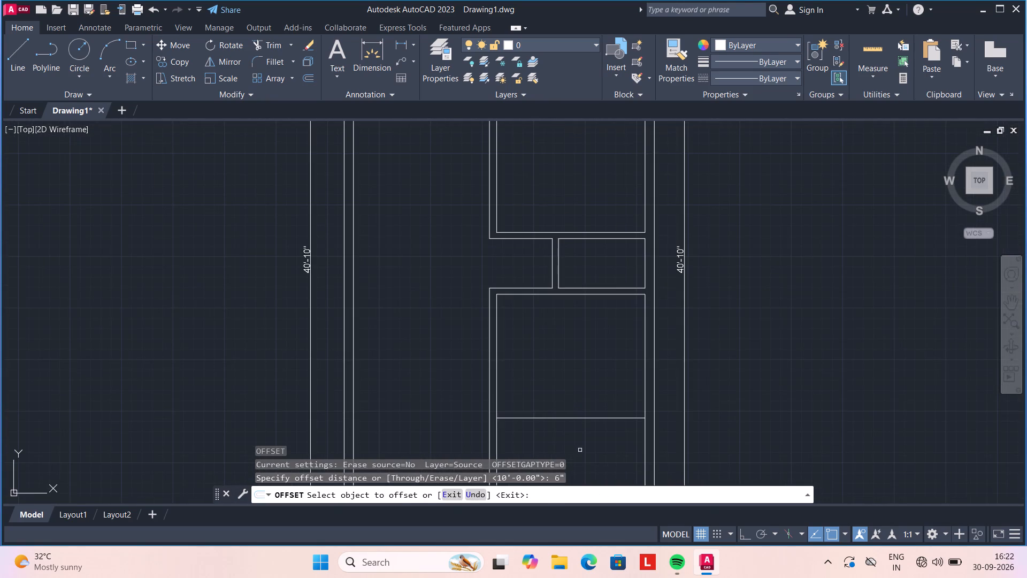
{"action": "middle_click_drag", "start_coordinate": [580, 450], "coordinate": [536, 361]}
{"action": "left_click", "coordinate": [515, 328]}
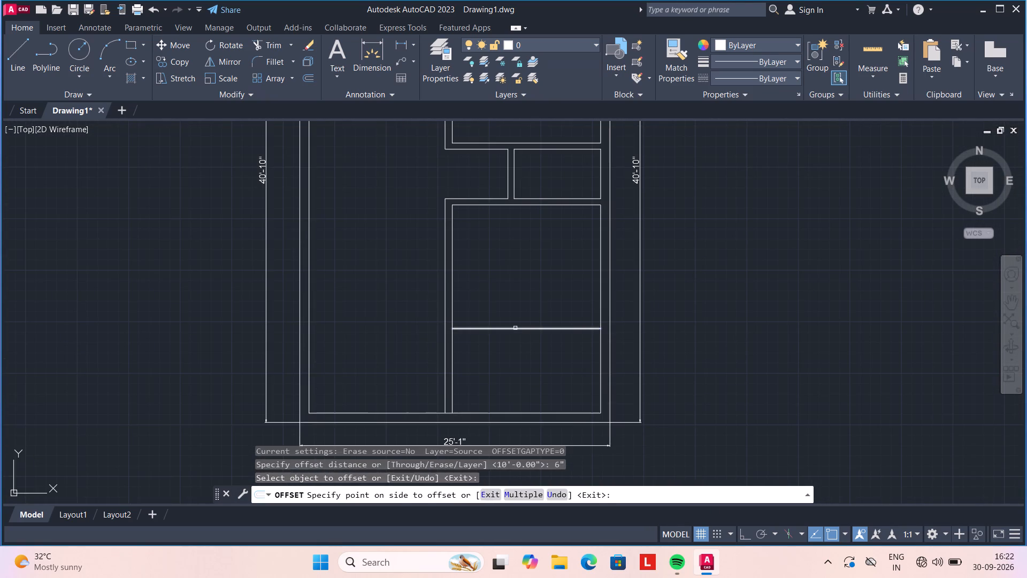
{"action": "left_click", "coordinate": [527, 349]}
{"action": "key", "text": "Escape"}
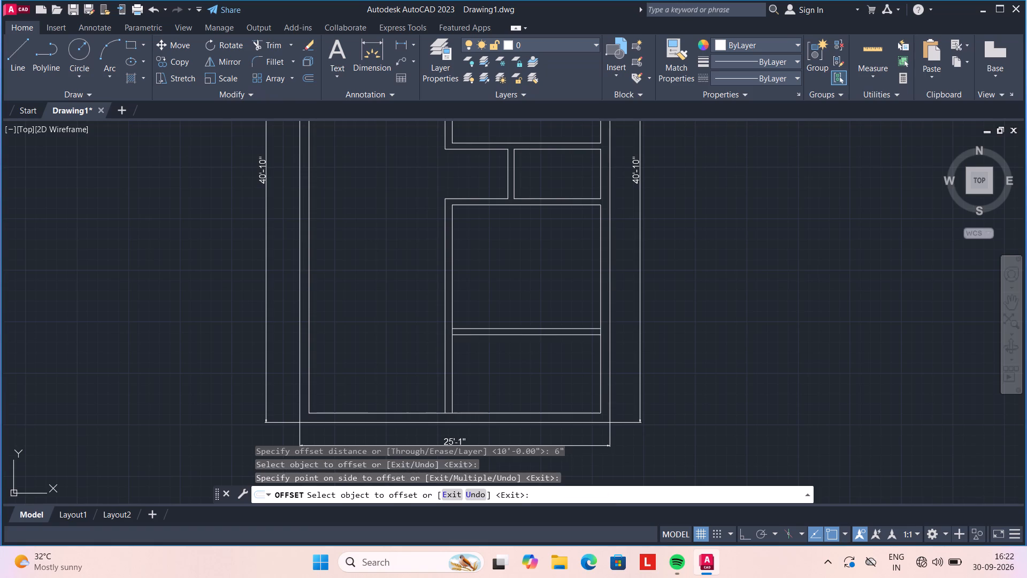
Extend both lines of the new lower partition across the central wall to its far line.
{"action": "type", "text": "EX"}
{"action": "key", "text": "space"}
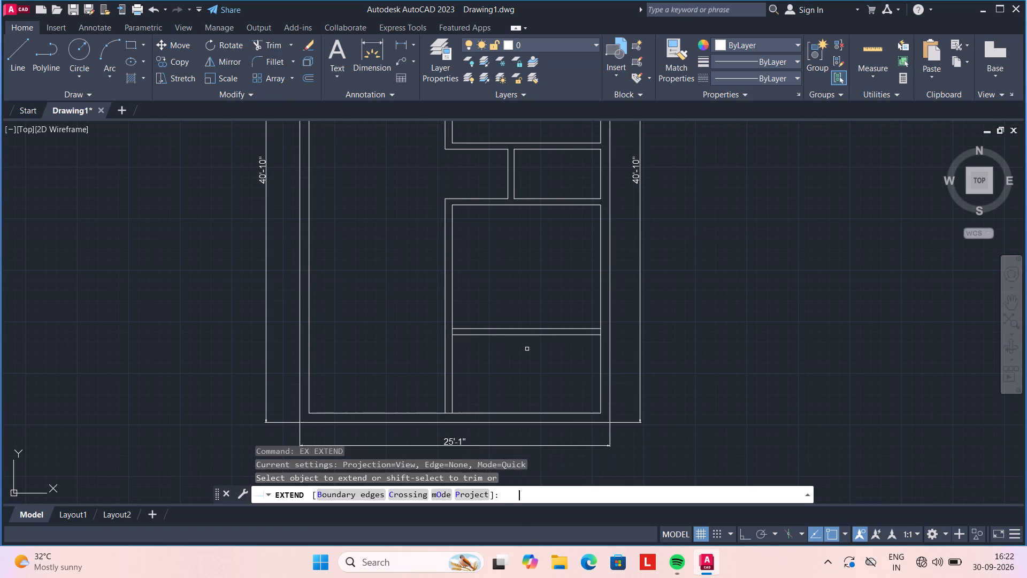
{"action": "scroll", "coordinate": [493, 347], "scroll_direction": "up", "scroll_amount": 3}
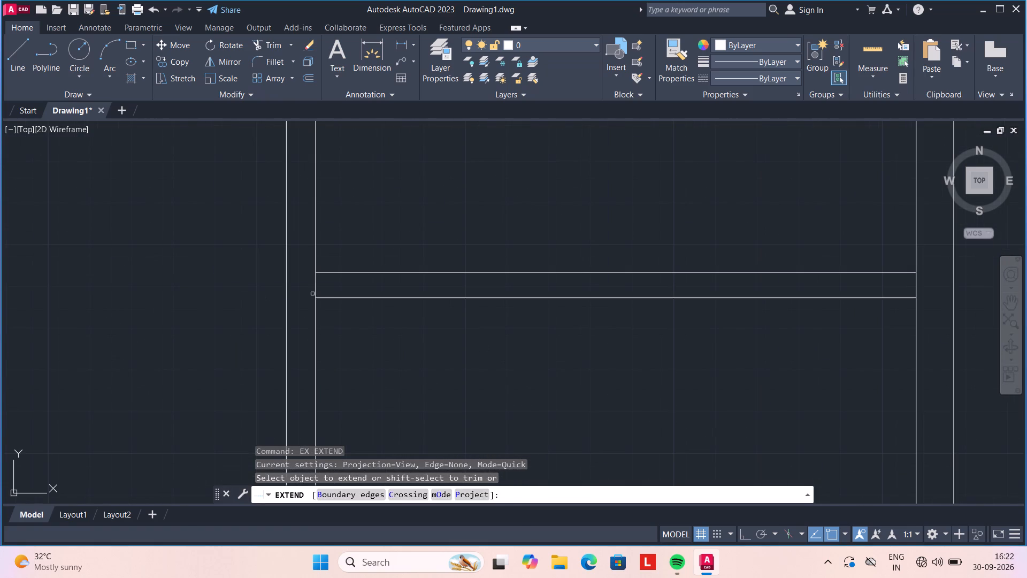
{"action": "left_click", "coordinate": [332, 298]}
{"action": "left_click", "coordinate": [330, 271]}
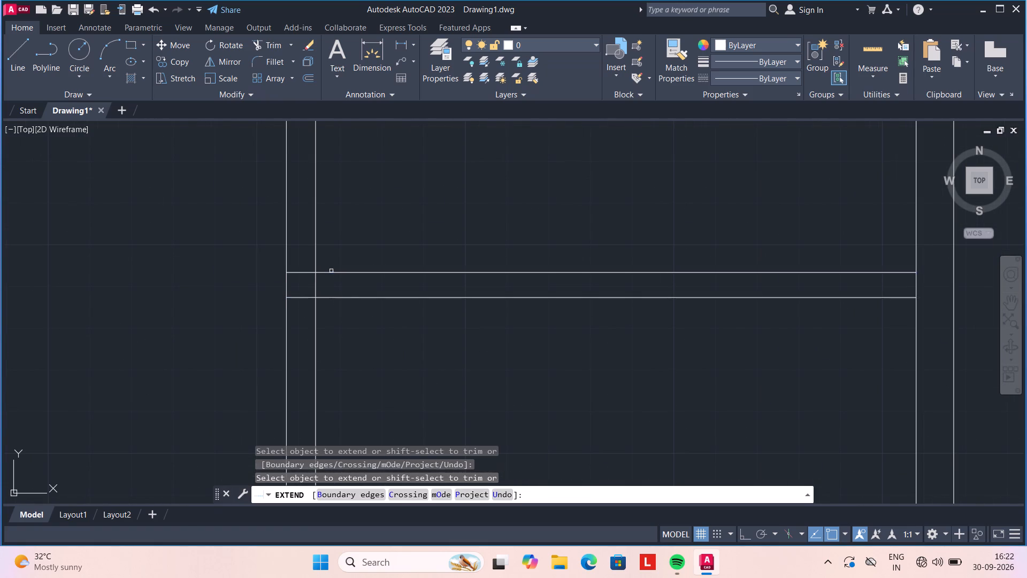
{"action": "key", "text": "Escape"}
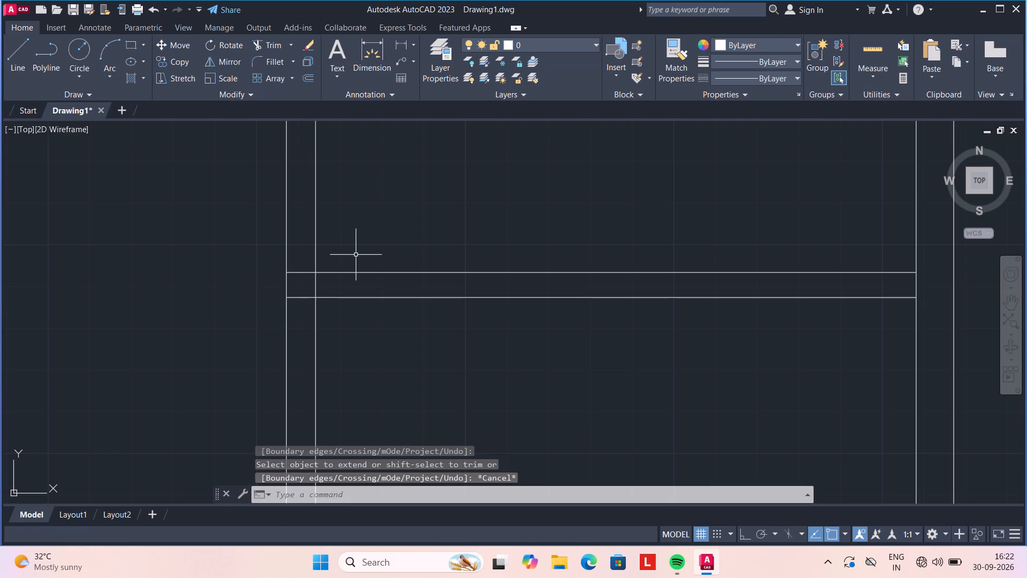
Trim the overlapping lines where the new lower partition meets the central wall.
{"action": "scroll", "coordinate": [356, 255], "scroll_direction": "down", "scroll_amount": 3}
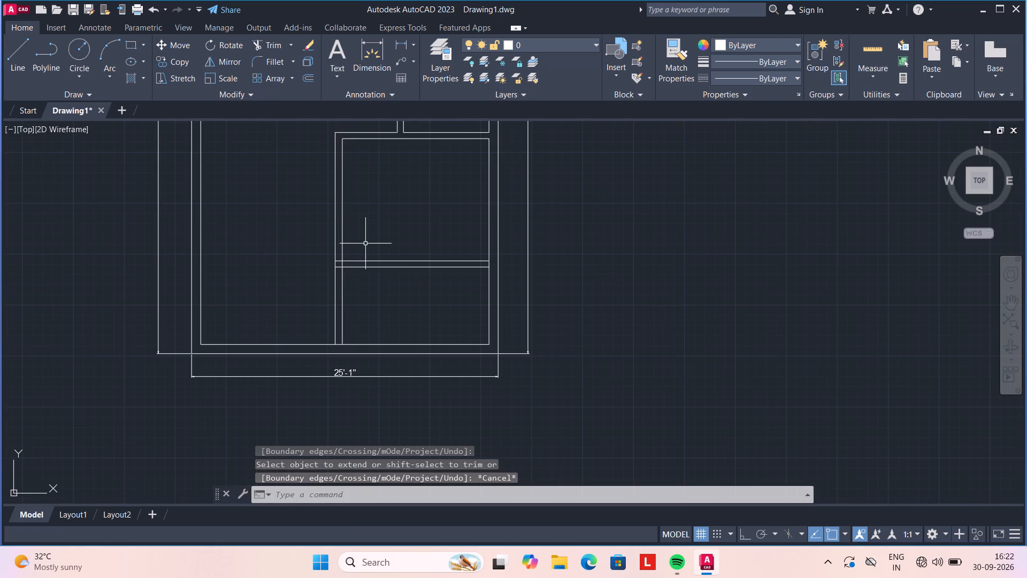
{"action": "type", "text": "TR"}
{"action": "key", "text": "space"}
{"action": "key", "text": "space"}
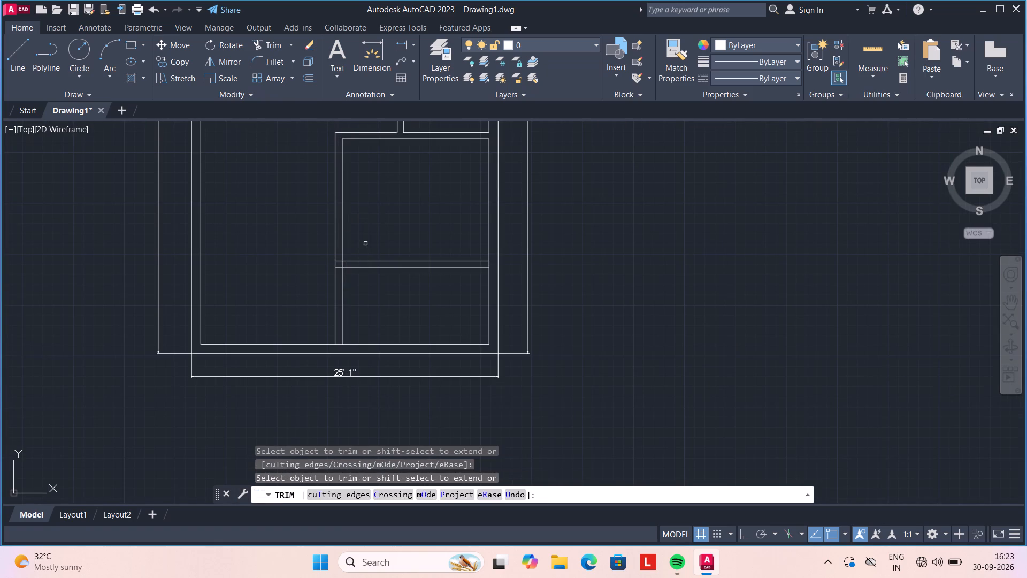
{"action": "scroll", "coordinate": [348, 258], "scroll_direction": "up", "scroll_amount": 4}
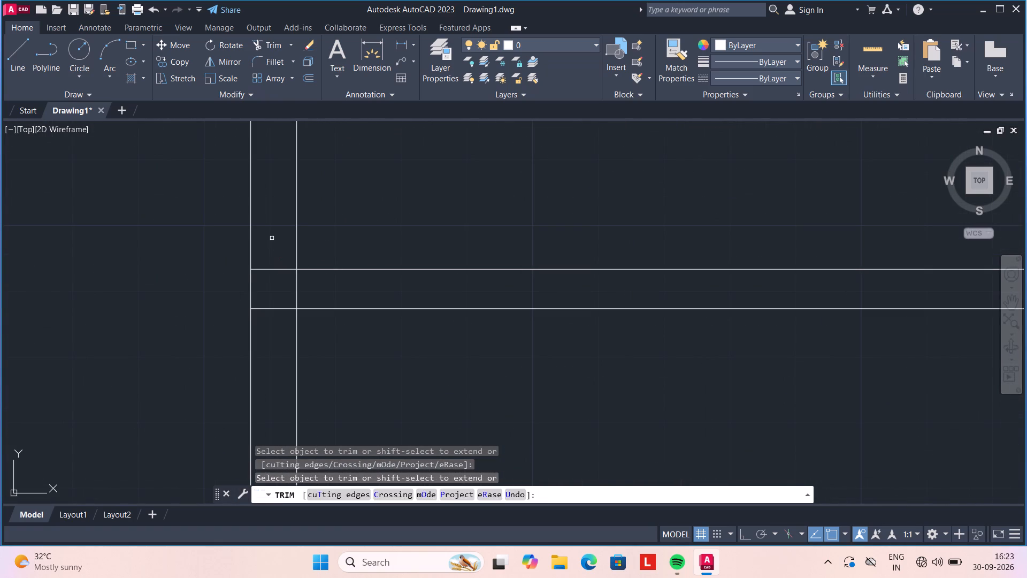
{"action": "left_click", "coordinate": [350, 384]}
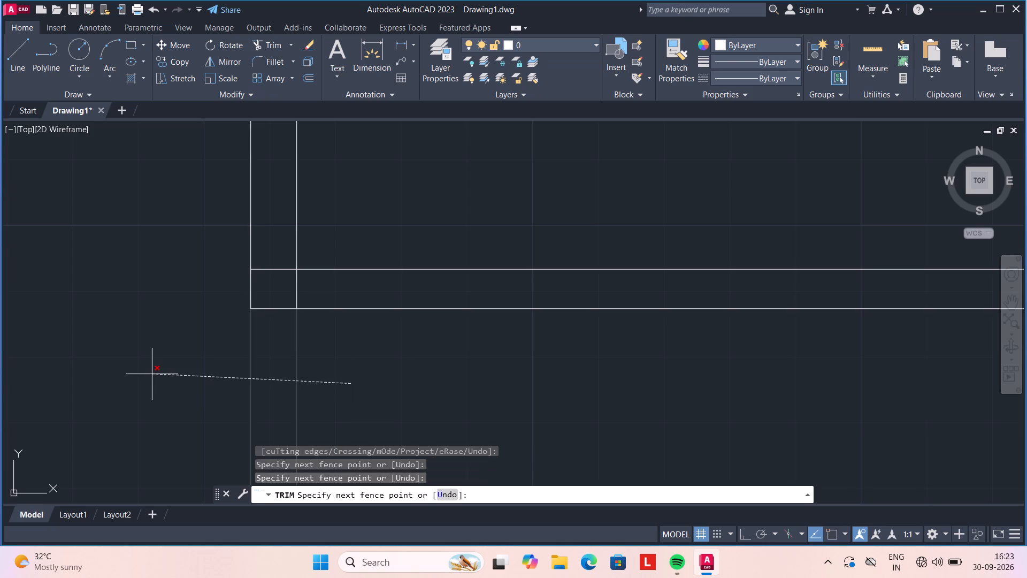
{"action": "left_click", "coordinate": [418, 386]}
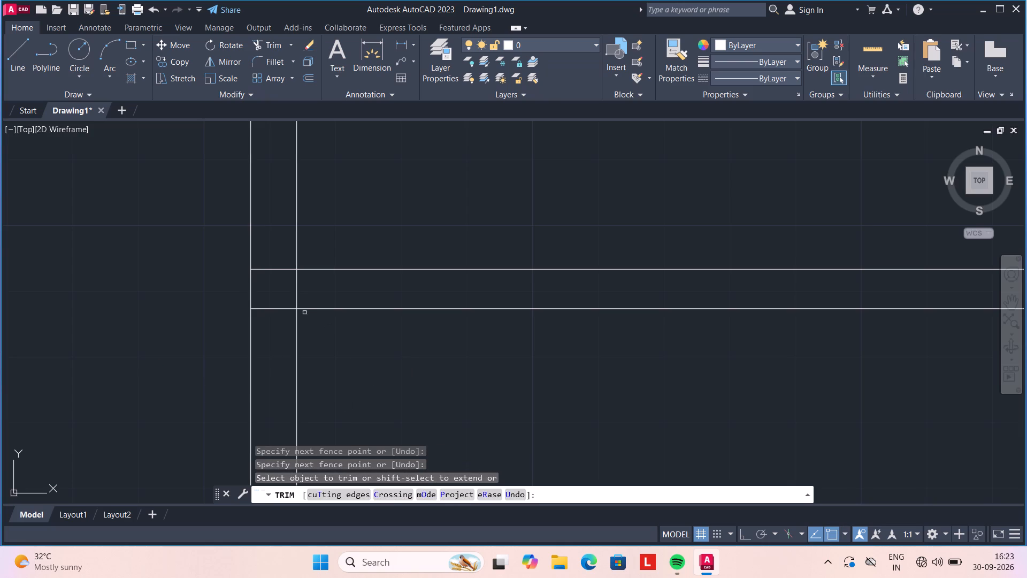
{"action": "left_click", "coordinate": [292, 284]}
{"action": "left_click", "coordinate": [331, 289]}
{"action": "left_click", "coordinate": [265, 239]}
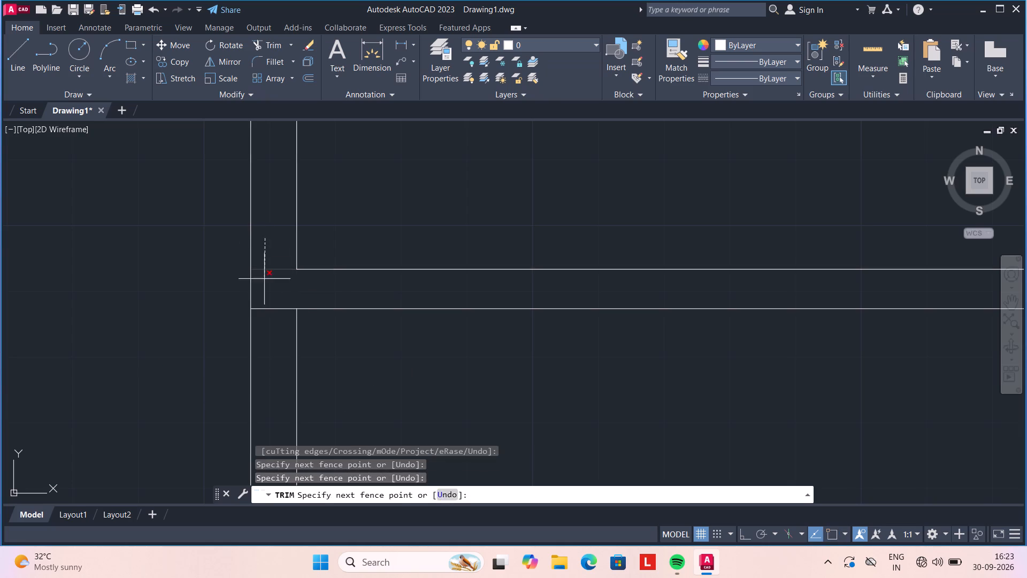
{"action": "left_click", "coordinate": [264, 279]}
Trim the outer wall's inner line between the two partition lines at the new partition's right-hand end.
{"action": "scroll", "coordinate": [309, 300], "scroll_direction": "down", "scroll_amount": 3}
{"action": "scroll", "coordinate": [540, 294], "scroll_direction": "up", "scroll_amount": 4}
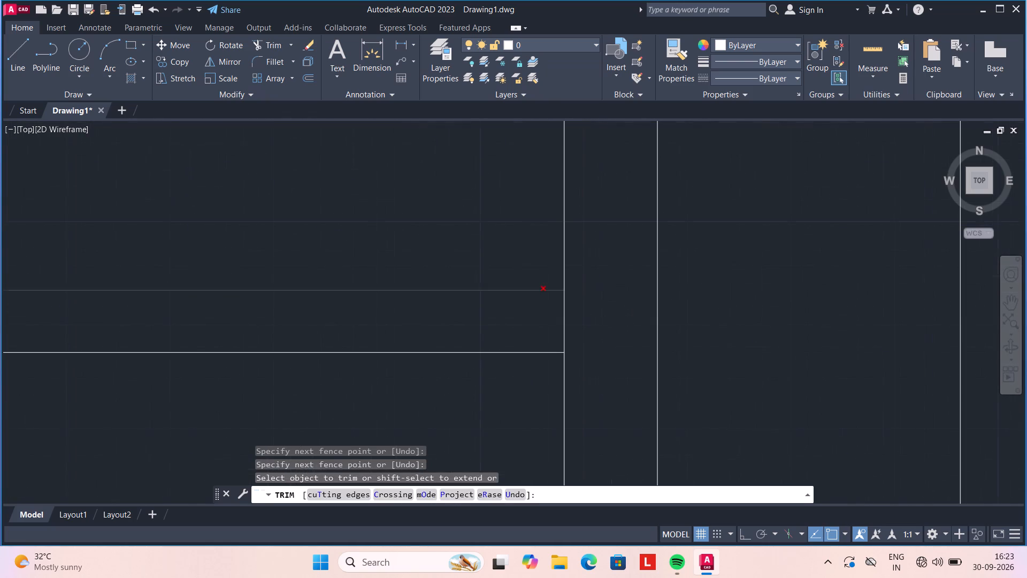
{"action": "left_click", "coordinate": [547, 318]}
{"action": "left_click", "coordinate": [580, 313]}
{"action": "scroll", "coordinate": [581, 313], "scroll_direction": "down", "scroll_amount": 5}
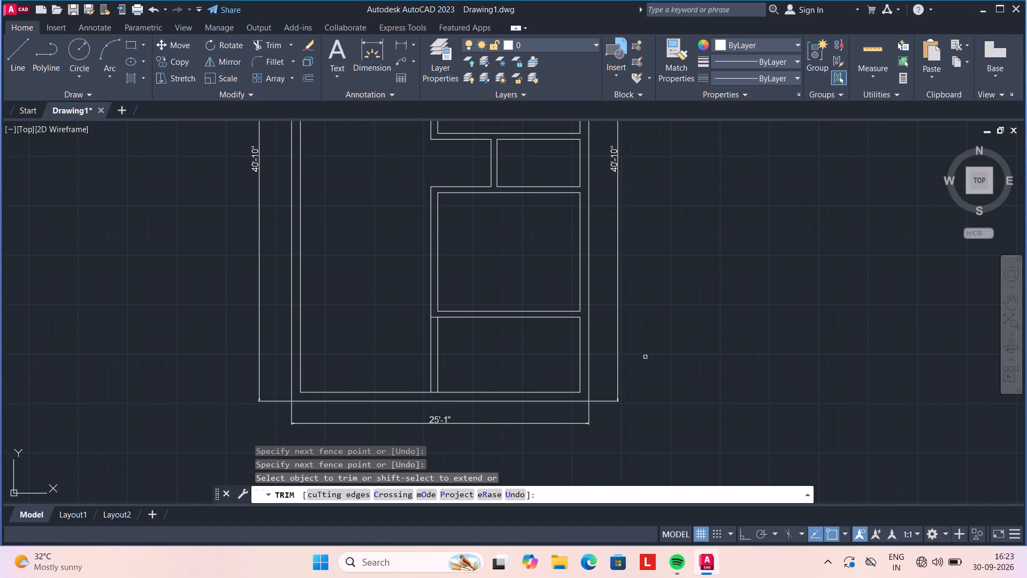
{"action": "key", "text": "Escape"}
Dimension the height and width of the large right-hand room directly below the top rooms.
{"action": "scroll", "coordinate": [536, 200], "scroll_direction": "down", "scroll_amount": 1}
{"action": "middle_click_drag", "start_coordinate": [534, 203], "coordinate": [512, 305]}
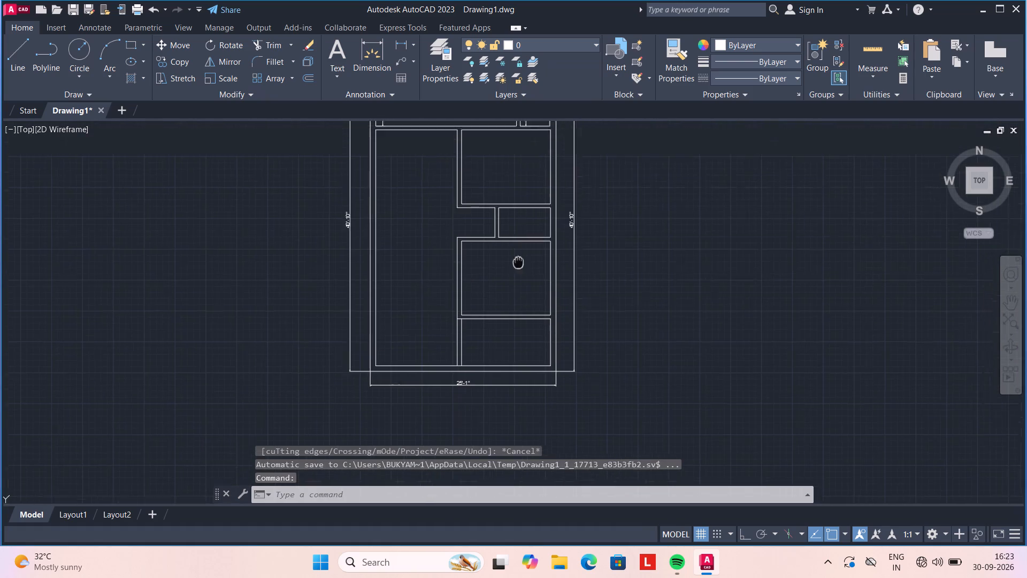
{"action": "middle_click_drag", "start_coordinate": [512, 305], "coordinate": [510, 340]}
{"action": "left_click", "coordinate": [373, 42]}
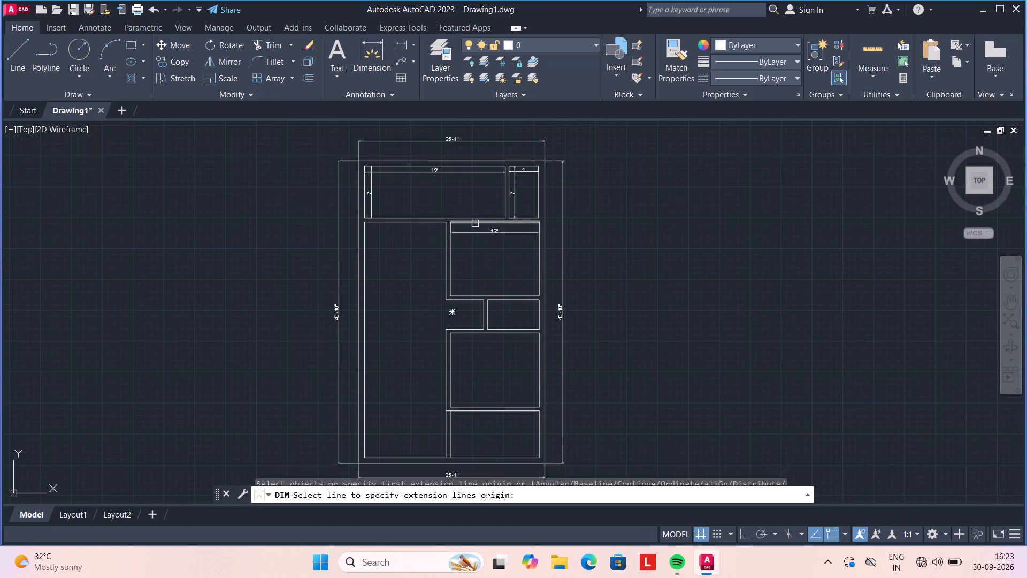
{"action": "scroll", "coordinate": [475, 224], "scroll_direction": "up", "scroll_amount": 2}
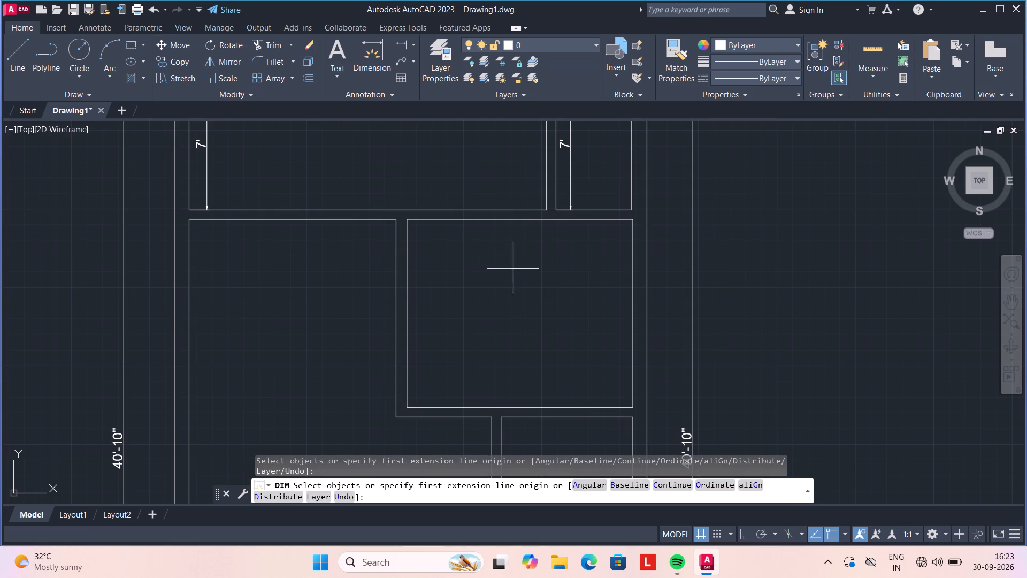
{"action": "left_click", "coordinate": [407, 294]}
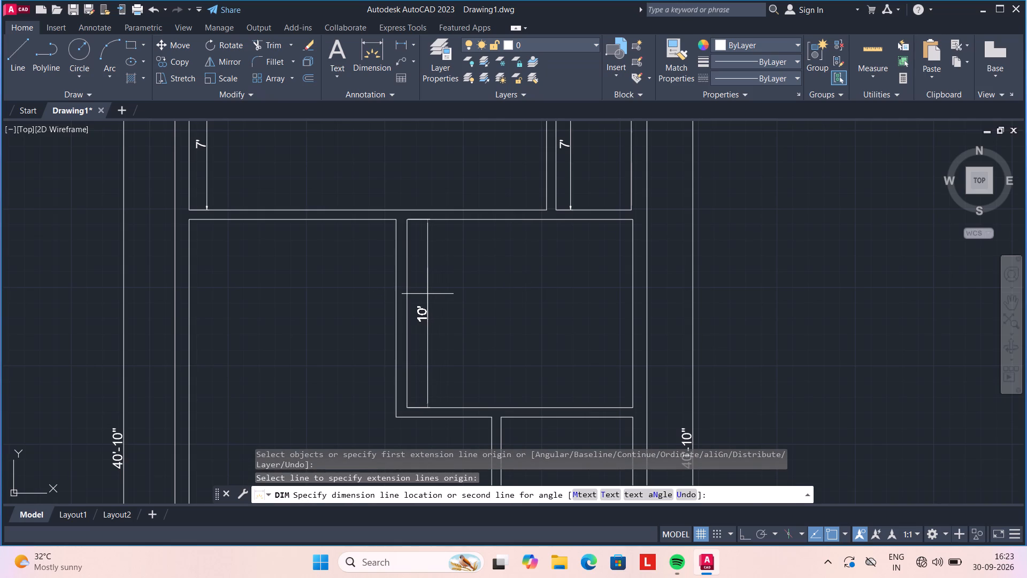
{"action": "left_click", "coordinate": [427, 294]}
{"action": "left_click", "coordinate": [471, 219]}
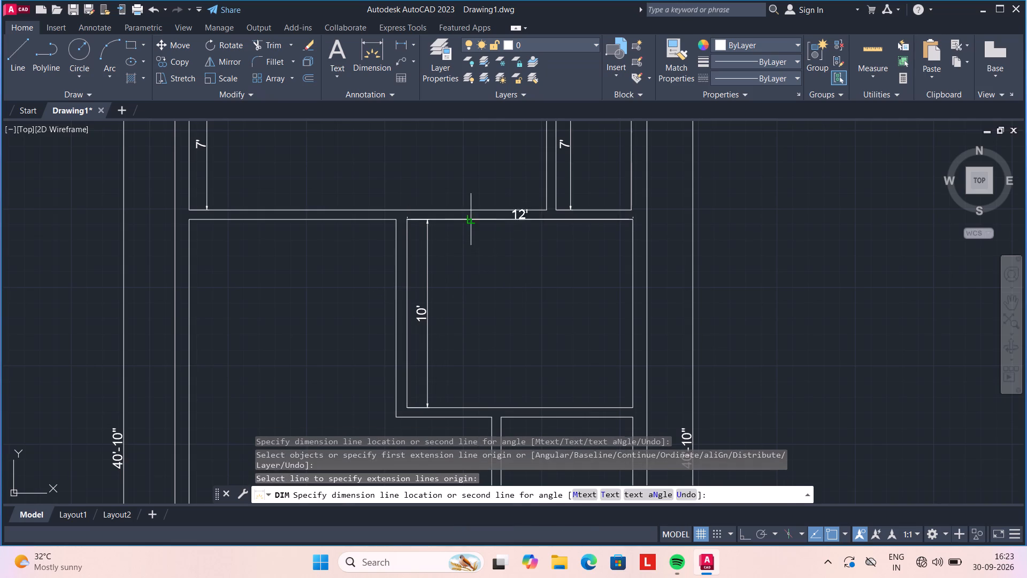
{"action": "left_click", "coordinate": [474, 233]}
Dimension the width and height of the small room between the two large right-hand rooms.
{"action": "scroll", "coordinate": [489, 292], "scroll_direction": "down", "scroll_amount": 2}
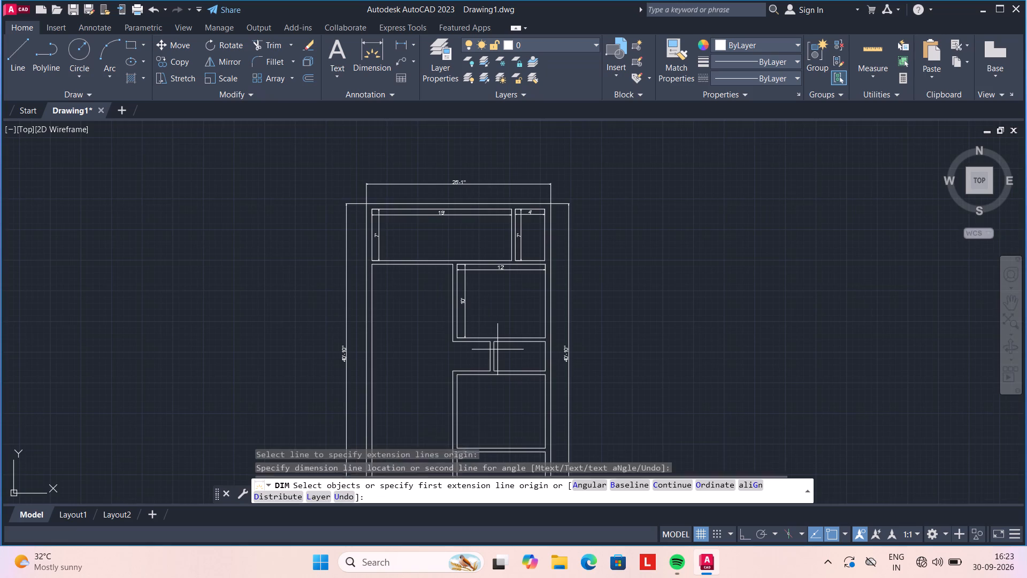
{"action": "middle_click_drag", "start_coordinate": [497, 349], "coordinate": [470, 303]}
{"action": "scroll", "coordinate": [485, 306], "scroll_direction": "up", "scroll_amount": 3}
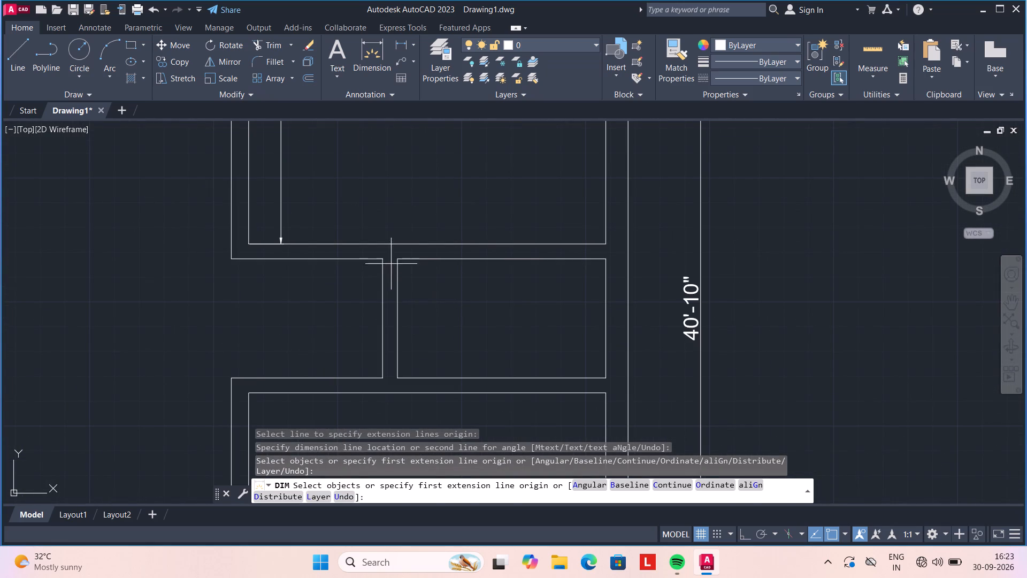
{"action": "left_click", "coordinate": [396, 260]}
{"action": "left_click", "coordinate": [605, 259]}
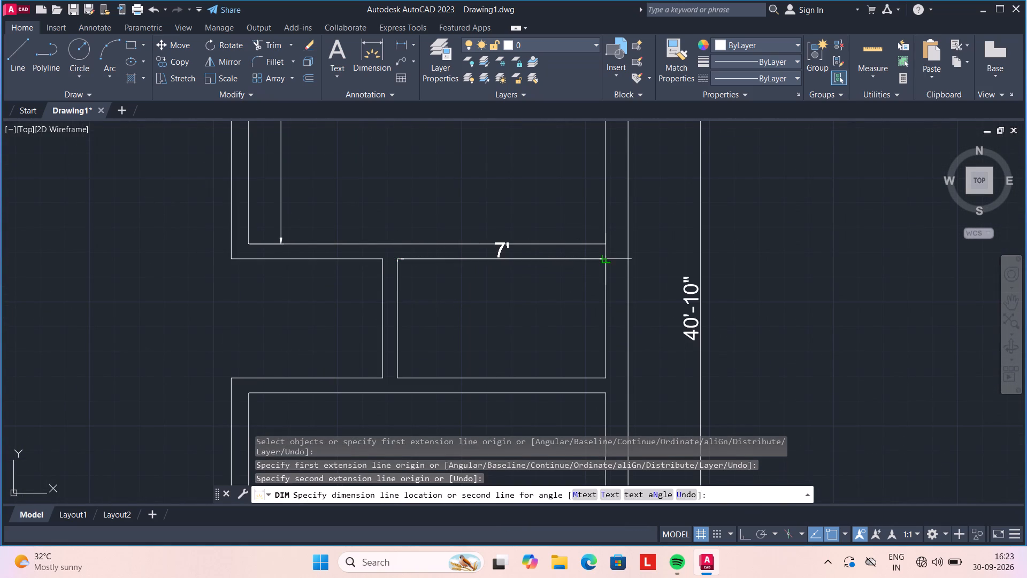
{"action": "left_click", "coordinate": [608, 278]}
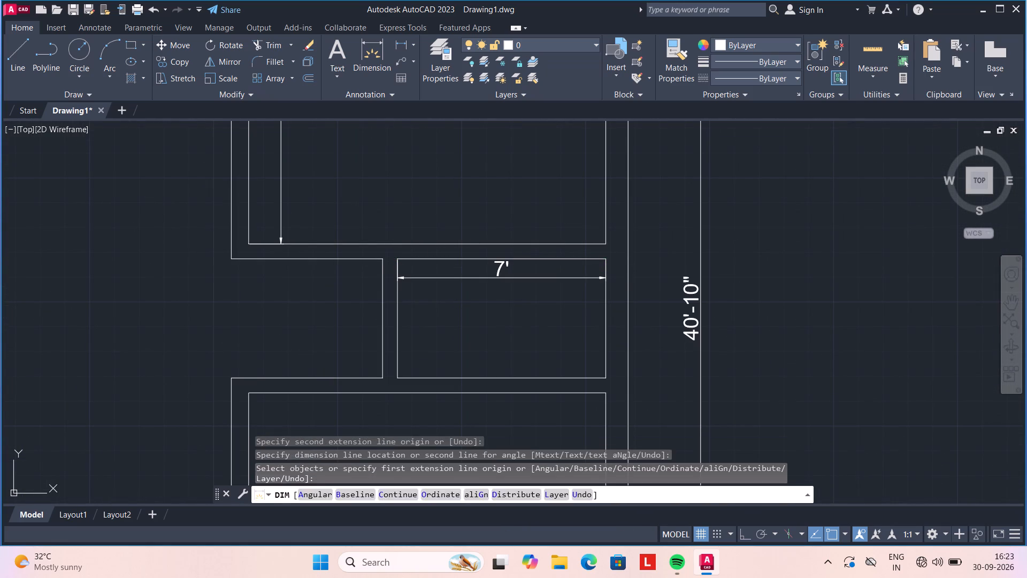
{"action": "left_click", "coordinate": [602, 261]}
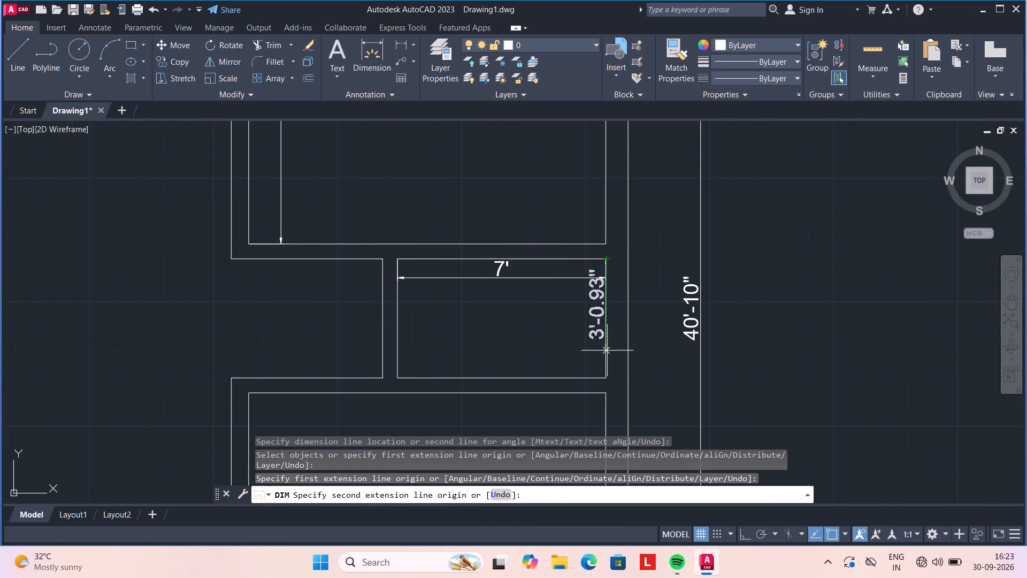
{"action": "left_click", "coordinate": [604, 376]}
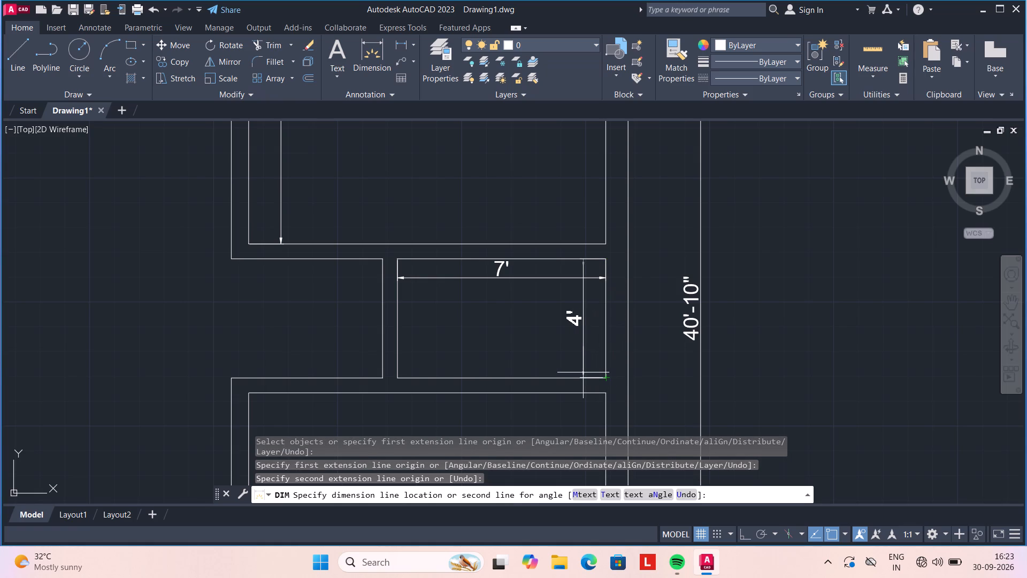
{"action": "left_click", "coordinate": [583, 372]}
Dimension the width of the large right-hand room below the small room, just inside its upper wall.
{"action": "scroll", "coordinate": [546, 349], "scroll_direction": "down", "scroll_amount": 2}
{"action": "middle_click_drag", "start_coordinate": [536, 388], "coordinate": [510, 300]}
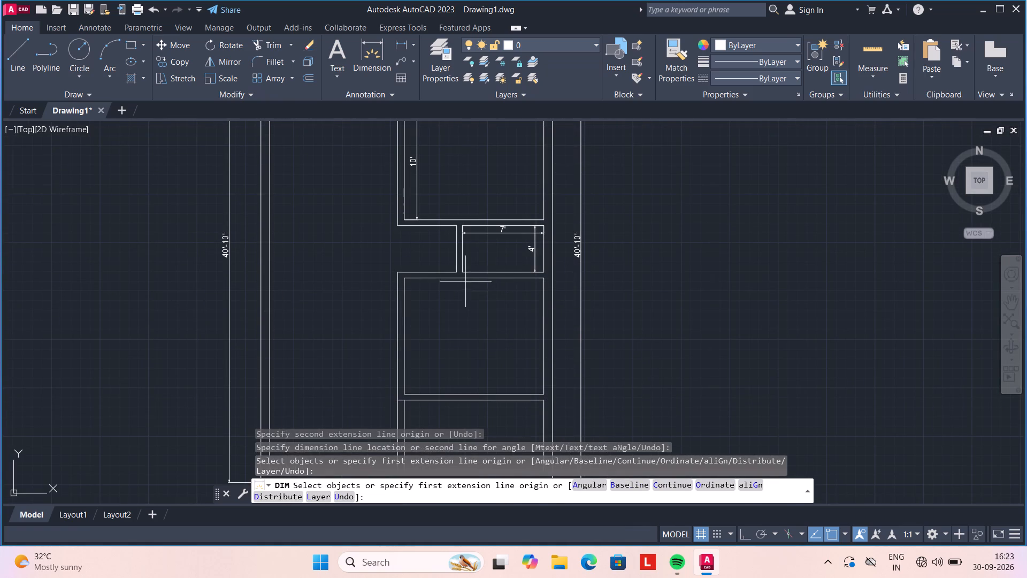
{"action": "scroll", "coordinate": [398, 272], "scroll_direction": "up", "scroll_amount": 3}
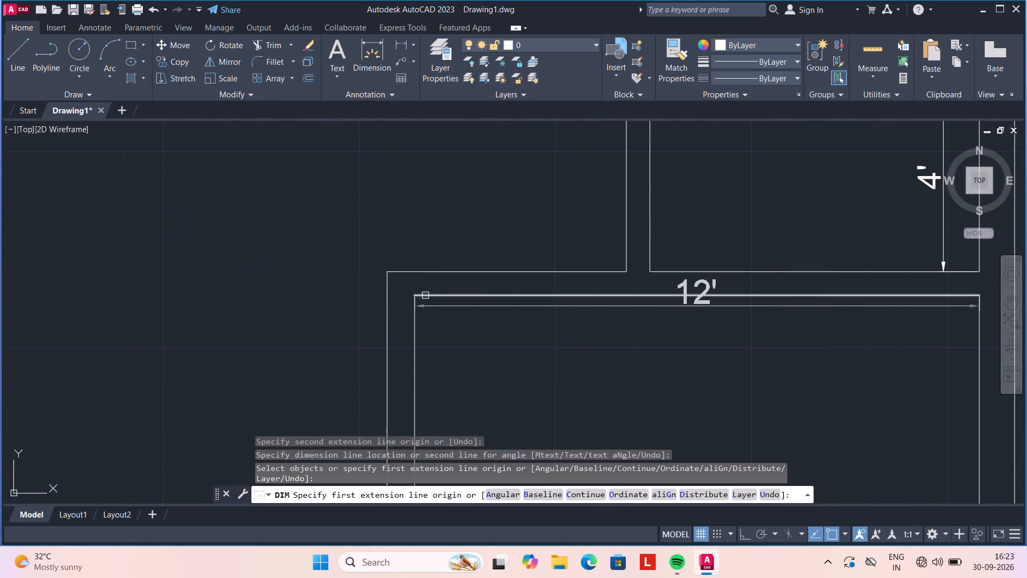
{"action": "left_click", "coordinate": [411, 295]}
{"action": "scroll", "coordinate": [685, 311], "scroll_direction": "down", "scroll_amount": 4}
{"action": "middle_click_drag", "start_coordinate": [717, 316], "coordinate": [630, 308]}
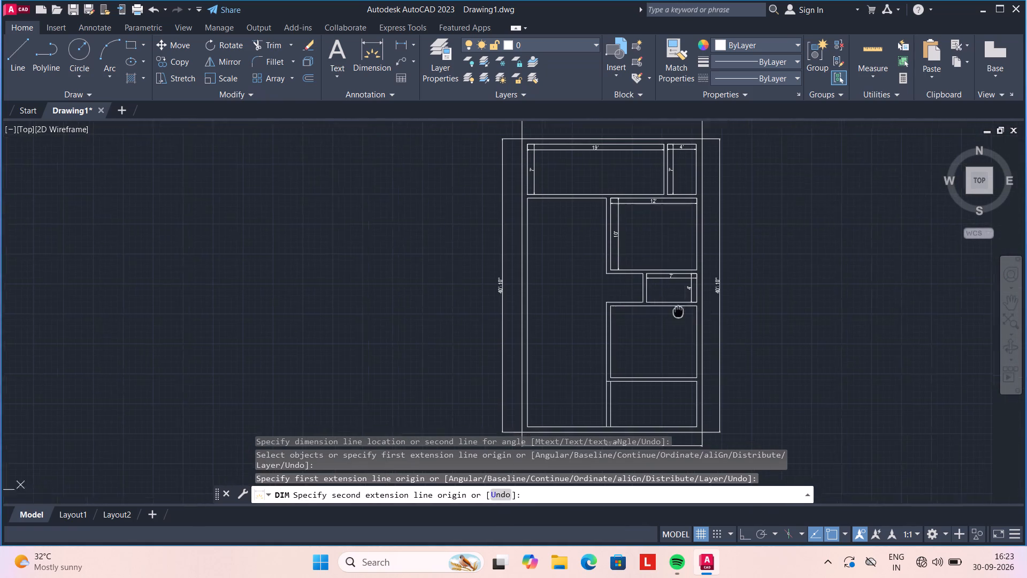
{"action": "middle_click_drag", "start_coordinate": [630, 308], "coordinate": [609, 307]}
{"action": "scroll", "coordinate": [608, 306], "scroll_direction": "up", "scroll_amount": 3}
{"action": "left_click", "coordinate": [643, 277]}
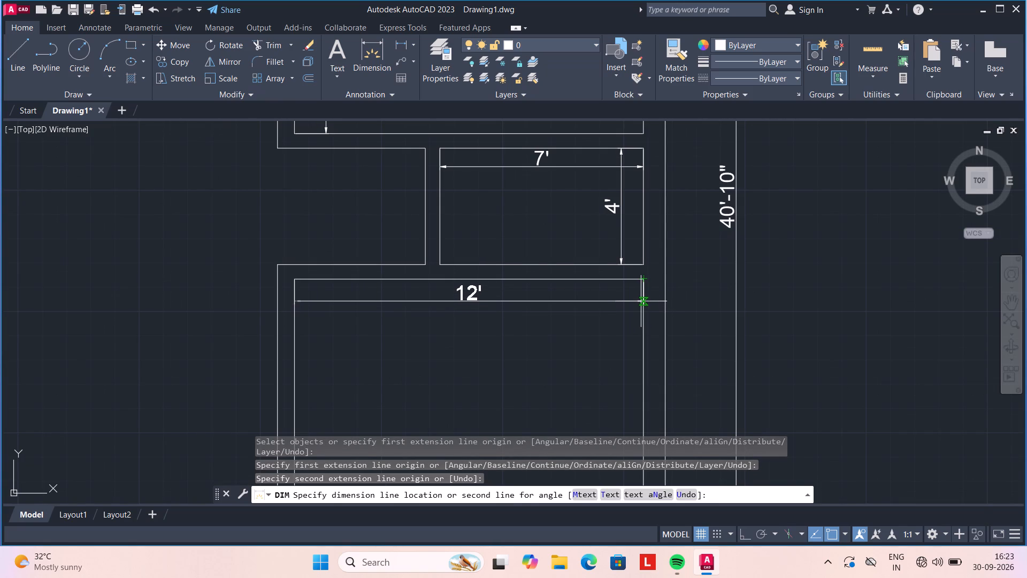
{"action": "left_click", "coordinate": [643, 306]}
Dimension the height of the large right-hand room below the small room, along its outer wall side.
{"action": "scroll", "coordinate": [643, 306], "scroll_direction": "down", "scroll_amount": 2}
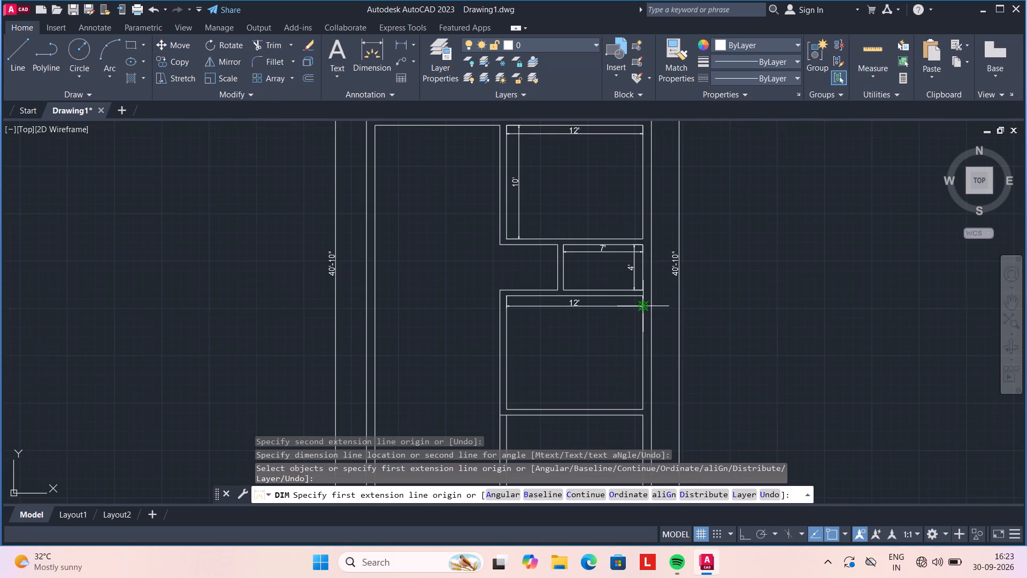
{"action": "middle_click_drag", "start_coordinate": [636, 307], "coordinate": [560, 284]}
{"action": "scroll", "coordinate": [569, 263], "scroll_direction": "up", "scroll_amount": 2}
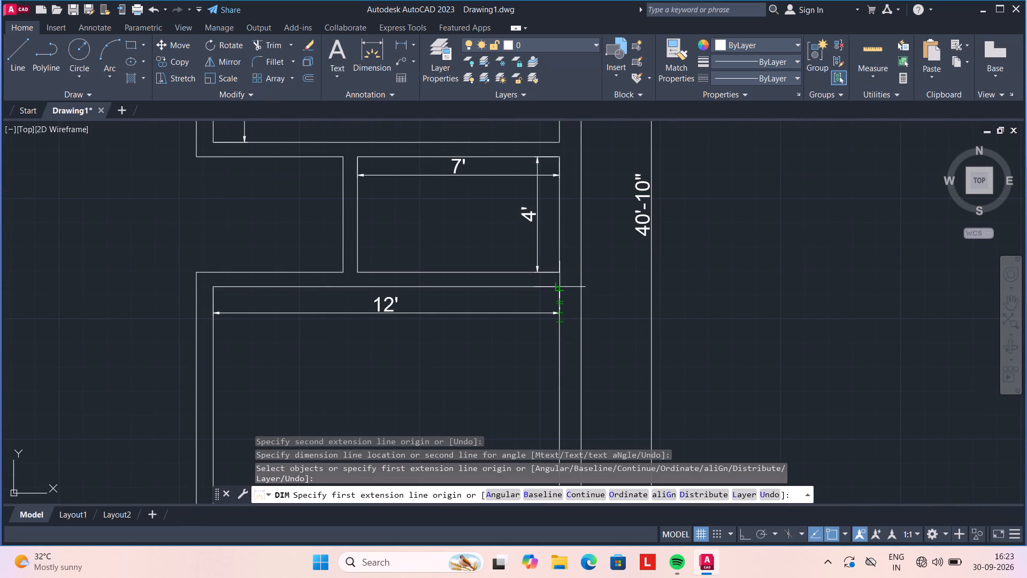
{"action": "left_click", "coordinate": [558, 288]}
{"action": "scroll", "coordinate": [564, 344], "scroll_direction": "down", "scroll_amount": 2}
{"action": "middle_click_drag", "start_coordinate": [553, 360], "coordinate": [513, 222]}
{"action": "scroll", "coordinate": [526, 280], "scroll_direction": "up", "scroll_amount": 3}
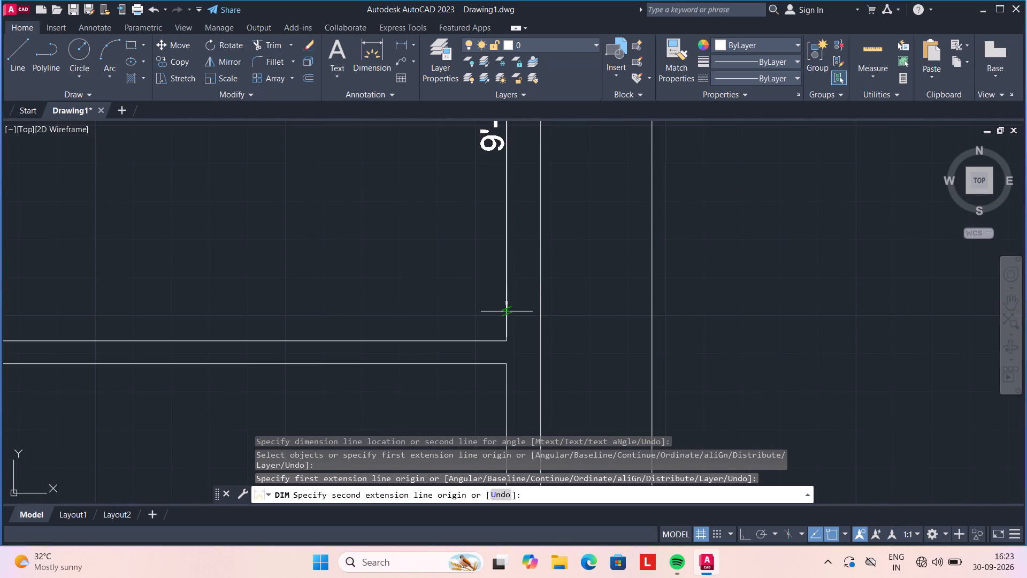
{"action": "left_click", "coordinate": [504, 344]}
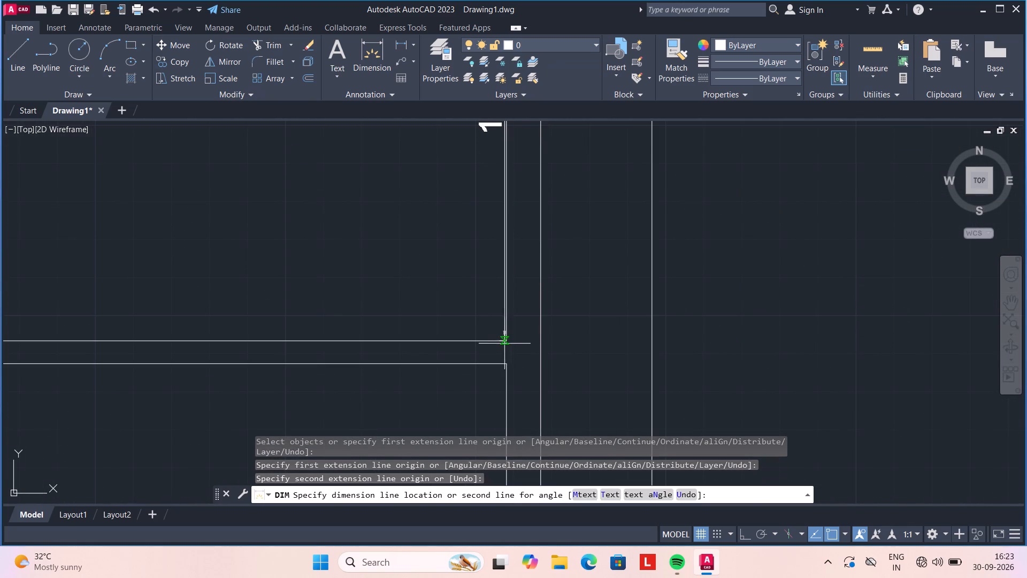
{"action": "left_click", "coordinate": [459, 341]}
Dimension the height of the bottom right-hand room, in line with the height dimension of the room above.
{"action": "scroll", "coordinate": [459, 330], "scroll_direction": "down", "scroll_amount": 4}
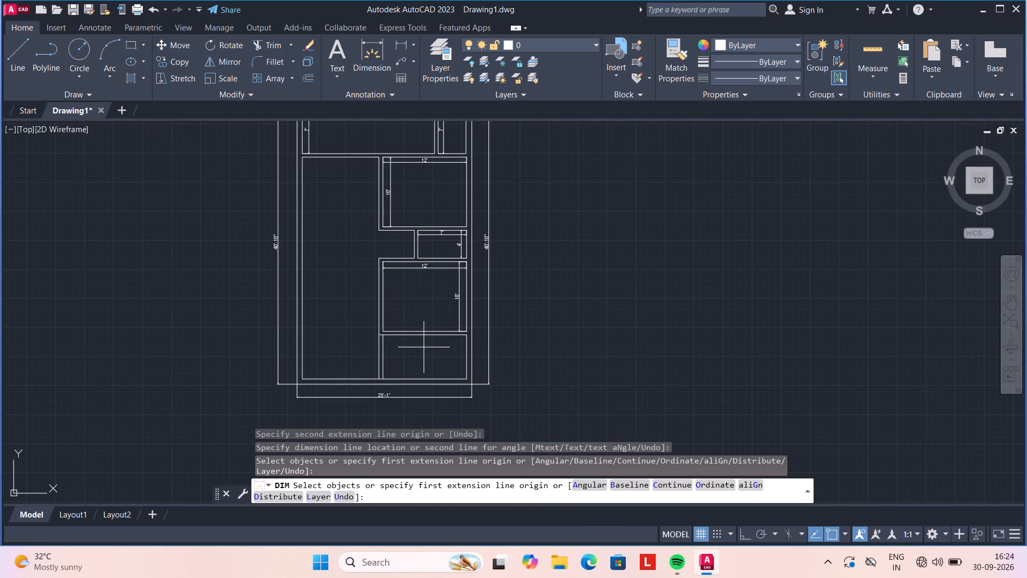
{"action": "scroll", "coordinate": [459, 368], "scroll_direction": "up", "scroll_amount": 2}
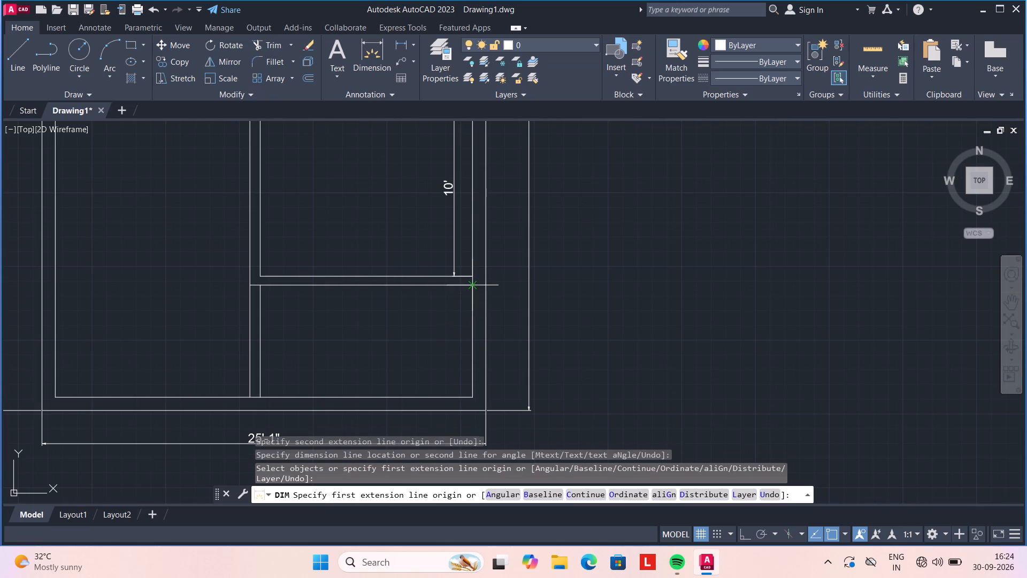
{"action": "left_click", "coordinate": [473, 285]}
{"action": "left_click", "coordinate": [471, 398]}
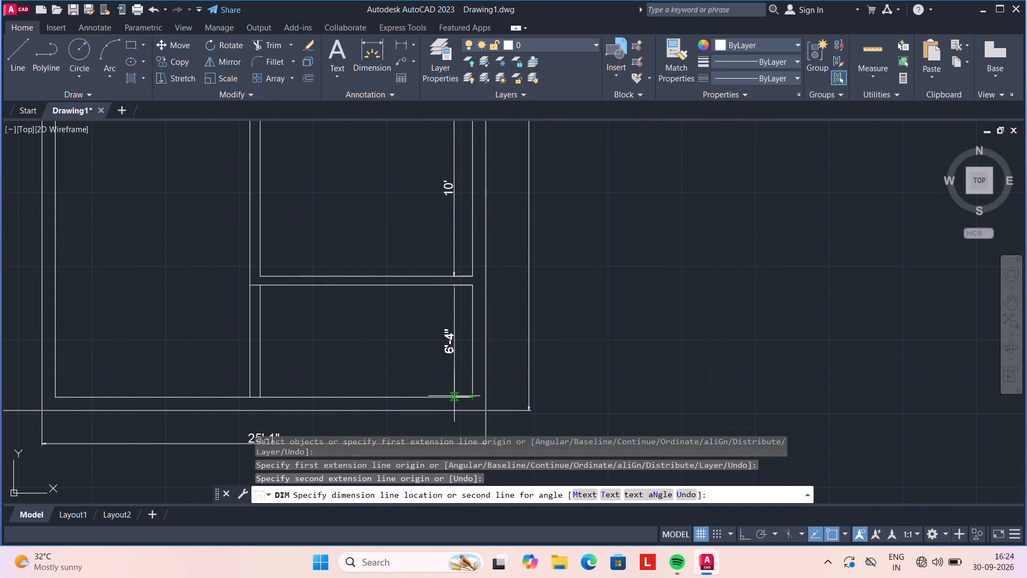
{"action": "left_click", "coordinate": [454, 396]}
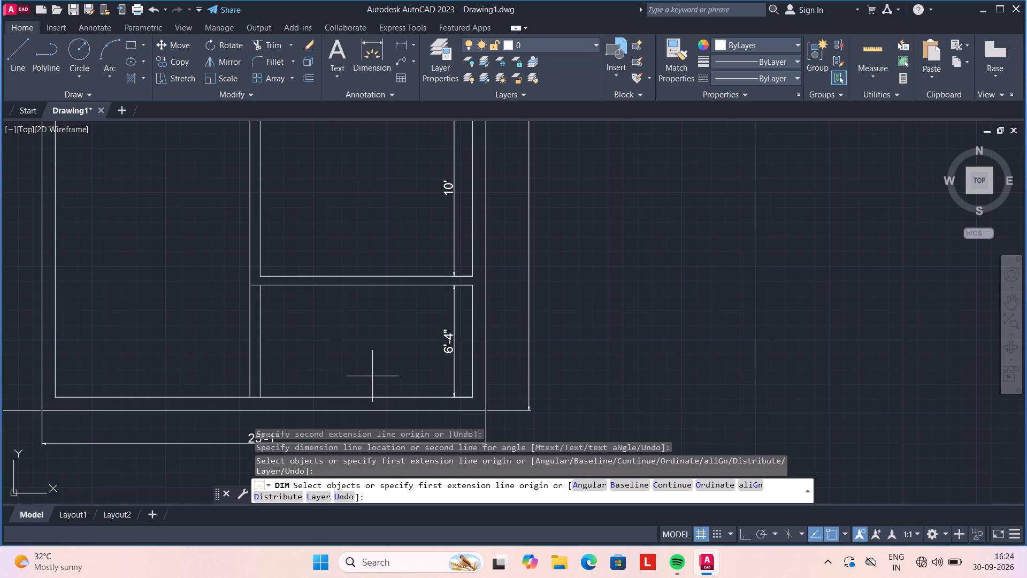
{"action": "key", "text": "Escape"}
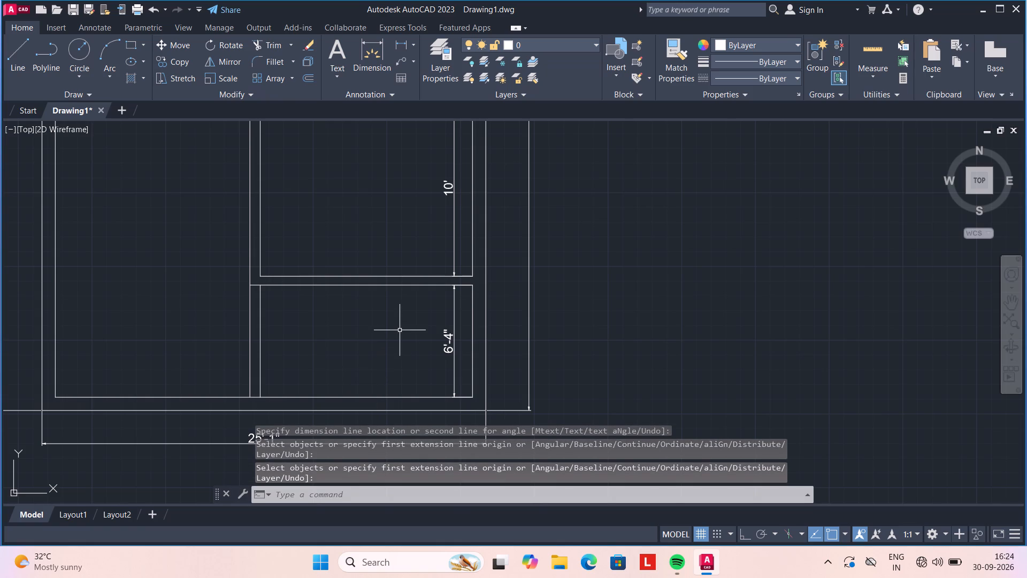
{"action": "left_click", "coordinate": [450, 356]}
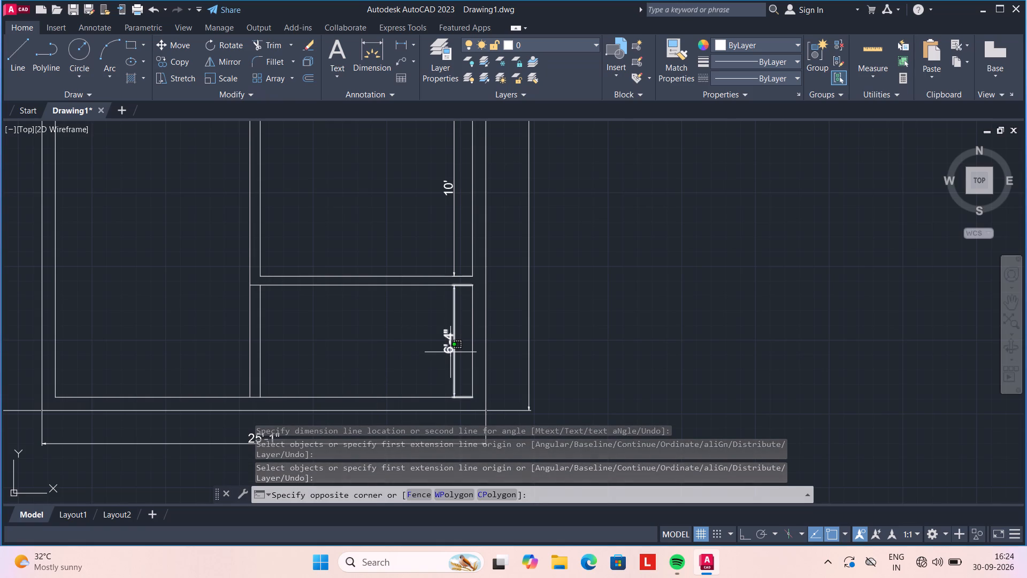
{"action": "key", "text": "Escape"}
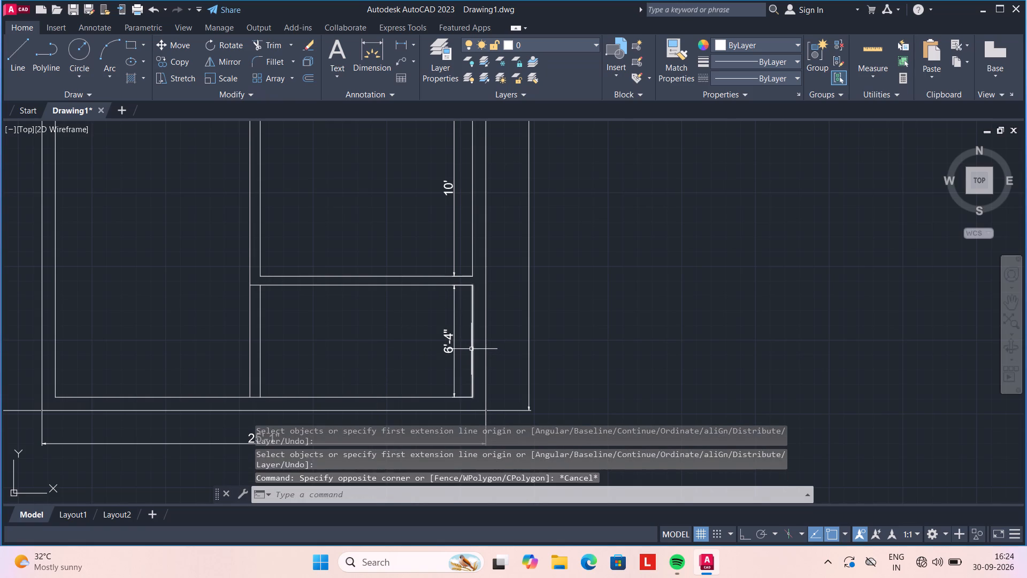
Offset the bottom right-hand room's outer, upper and lower wall lines 3' into the room to lay out the staircase.
{"action": "key", "text": "o"}
{"action": "key", "text": "Return"}
{"action": "type", "text": "3'"}
{"action": "key", "text": "Return"}
{"action": "left_click", "coordinate": [471, 348]}
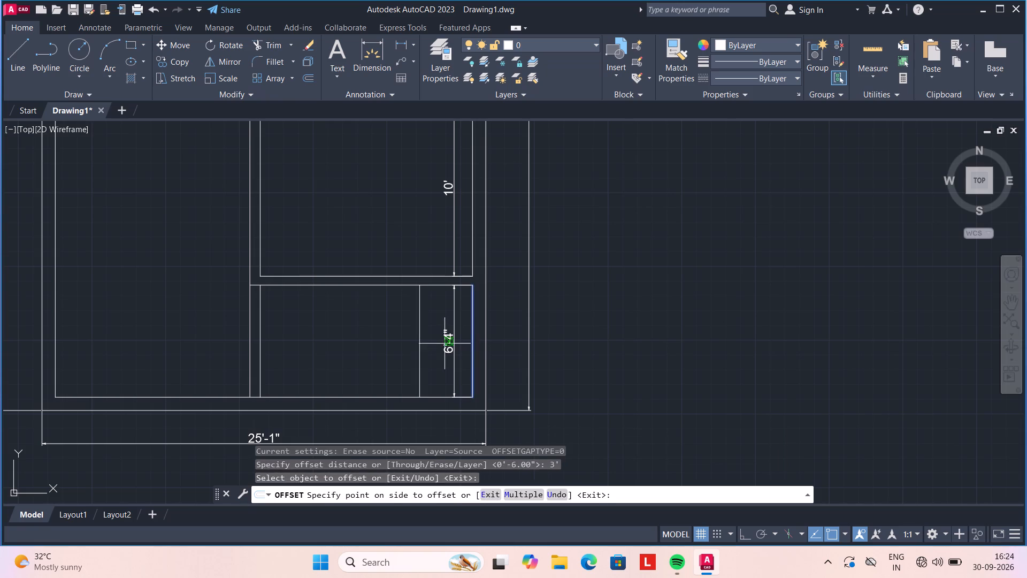
{"action": "left_click", "coordinate": [444, 344]}
{"action": "left_click", "coordinate": [431, 286]}
{"action": "left_click", "coordinate": [434, 303]}
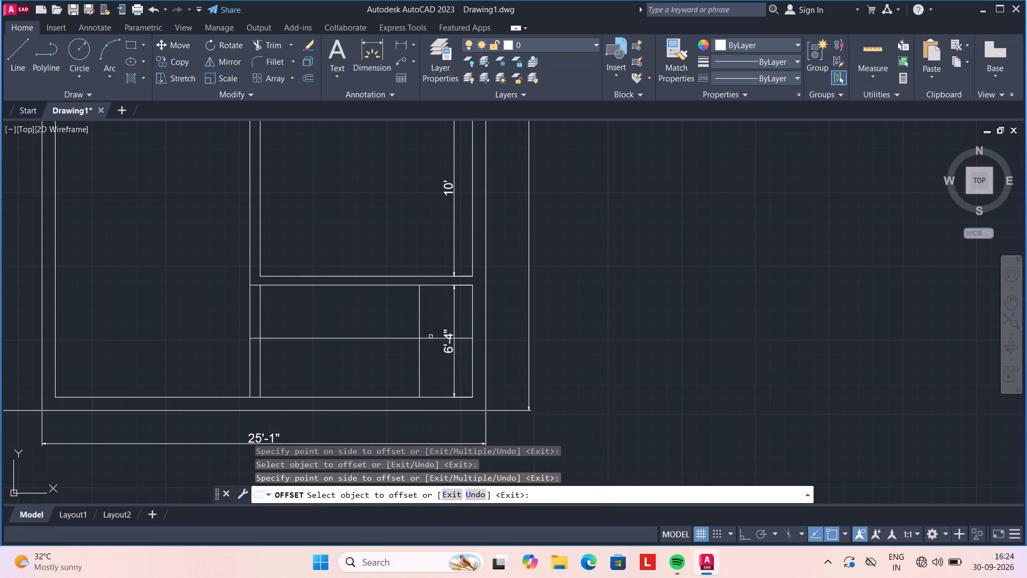
{"action": "left_click", "coordinate": [426, 397]}
{"action": "left_click", "coordinate": [431, 373]}
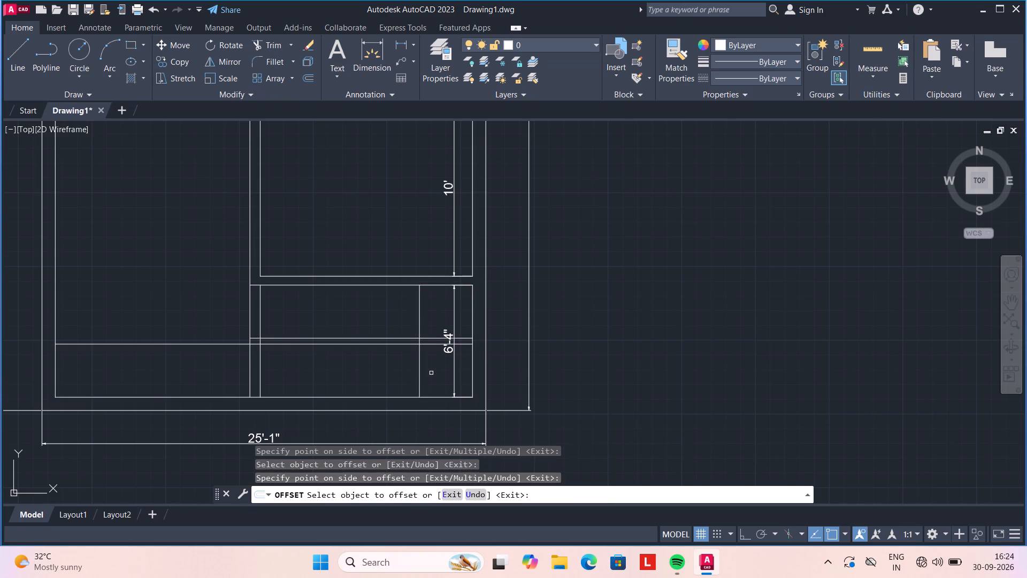
{"action": "key", "text": "Escape"}
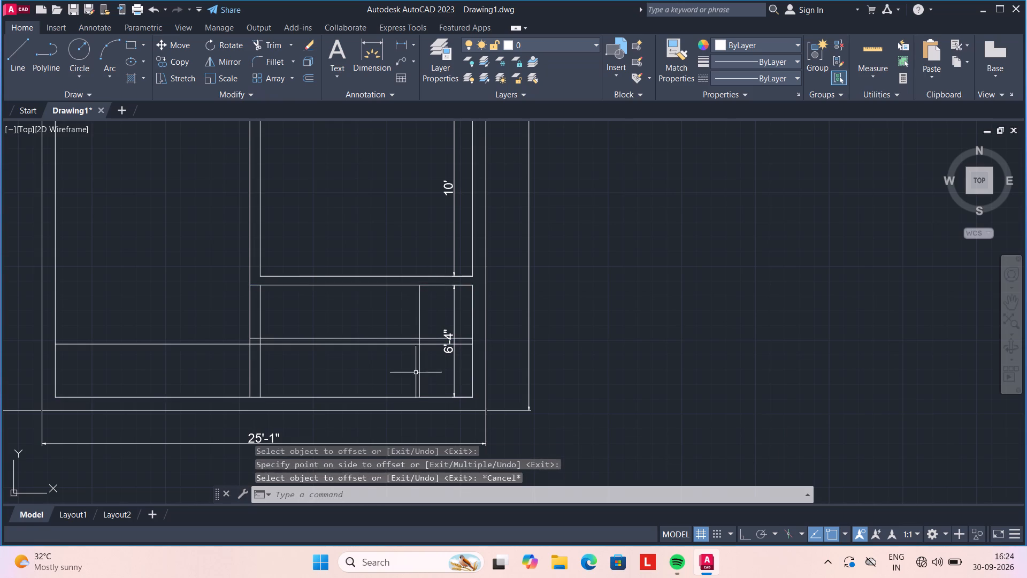
Trim the offset lower wall line where it crosses the large left-hand space, back to the partition.
{"action": "key", "text": "t"}
{"action": "type", "text": "R"}
{"action": "key", "text": "space"}
{"action": "left_click", "coordinate": [193, 305]}
{"action": "left_click", "coordinate": [195, 365]}
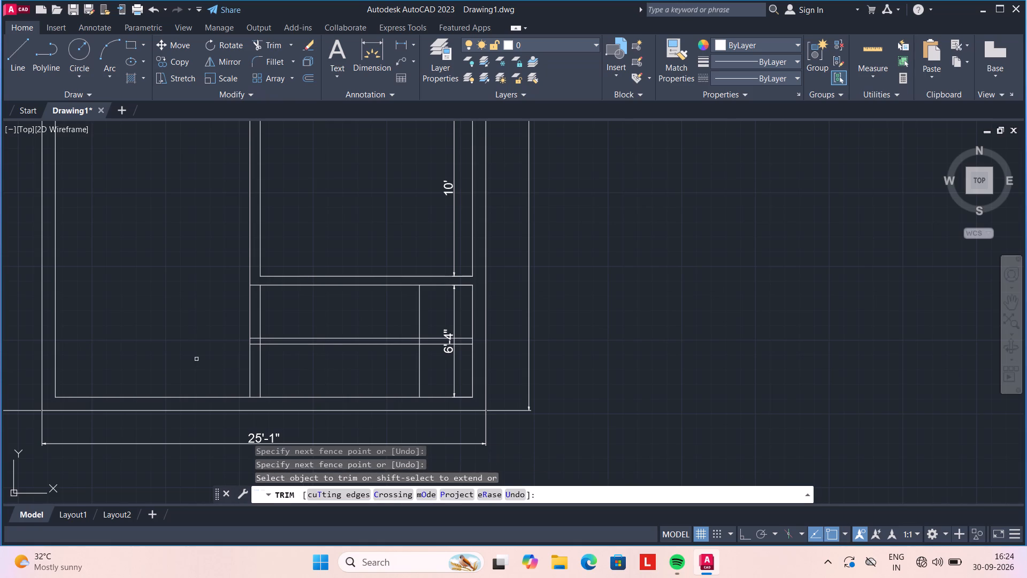
{"action": "key", "text": "Escape"}
Offset the vertical stair line 11" repeatedly toward the partition to make nine more tread lines.
{"action": "key", "text": "o"}
{"action": "key", "text": "Return"}
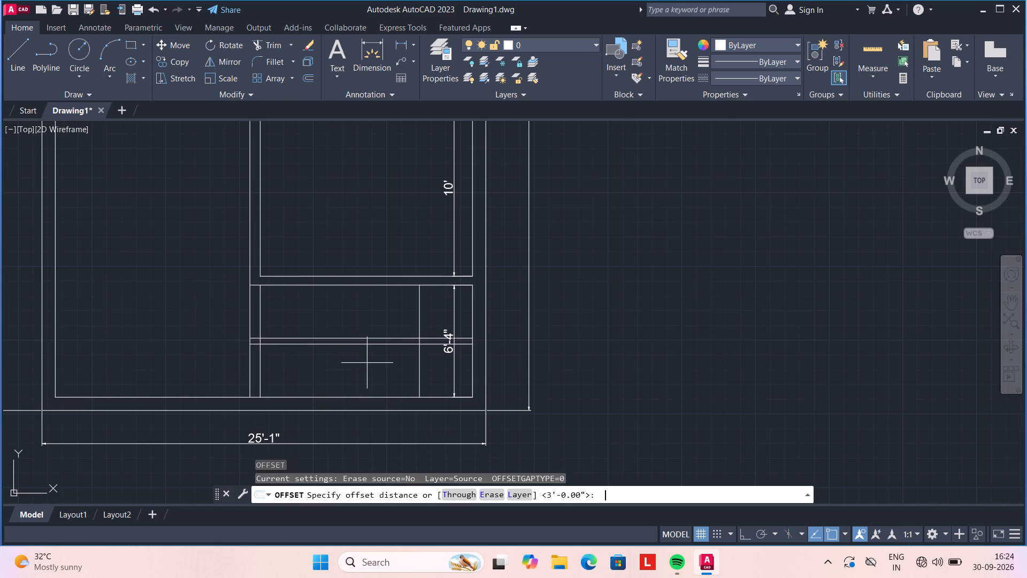
{"action": "type", "text": "11\""}
{"action": "key", "text": "Return"}
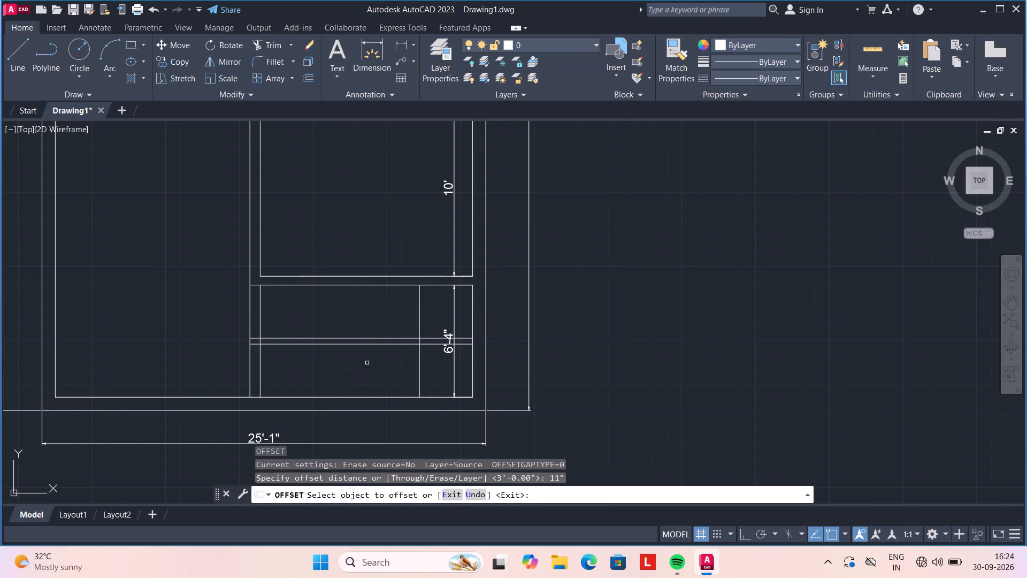
{"action": "left_click", "coordinate": [419, 369]}
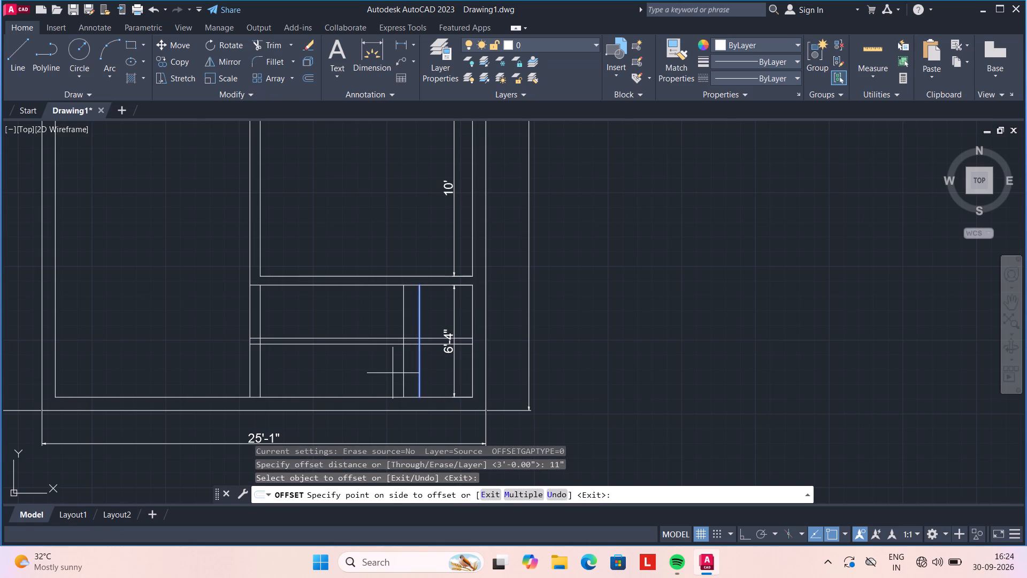
{"action": "left_click", "coordinate": [514, 490]}
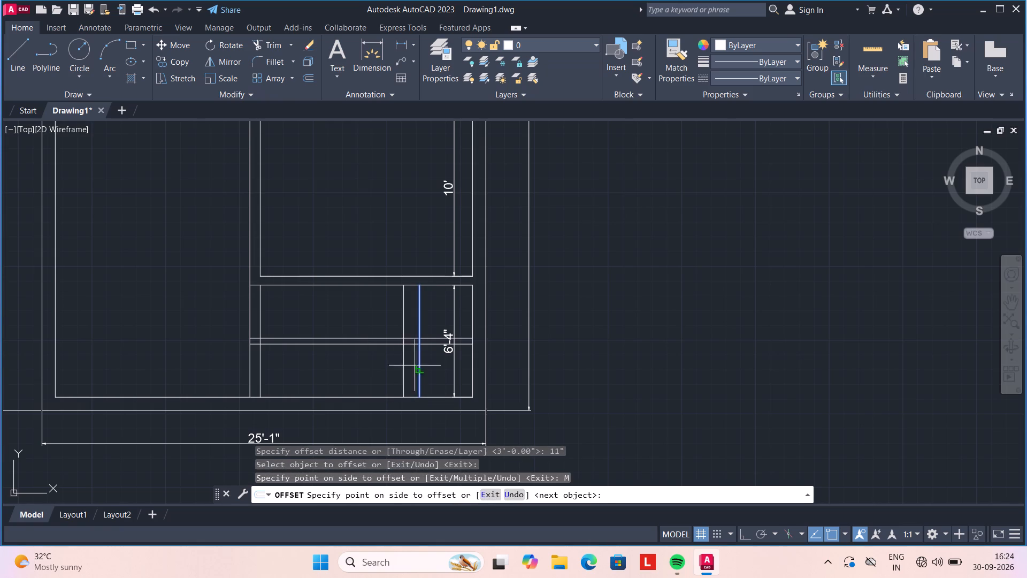
{"action": "left_click", "coordinate": [403, 350]}
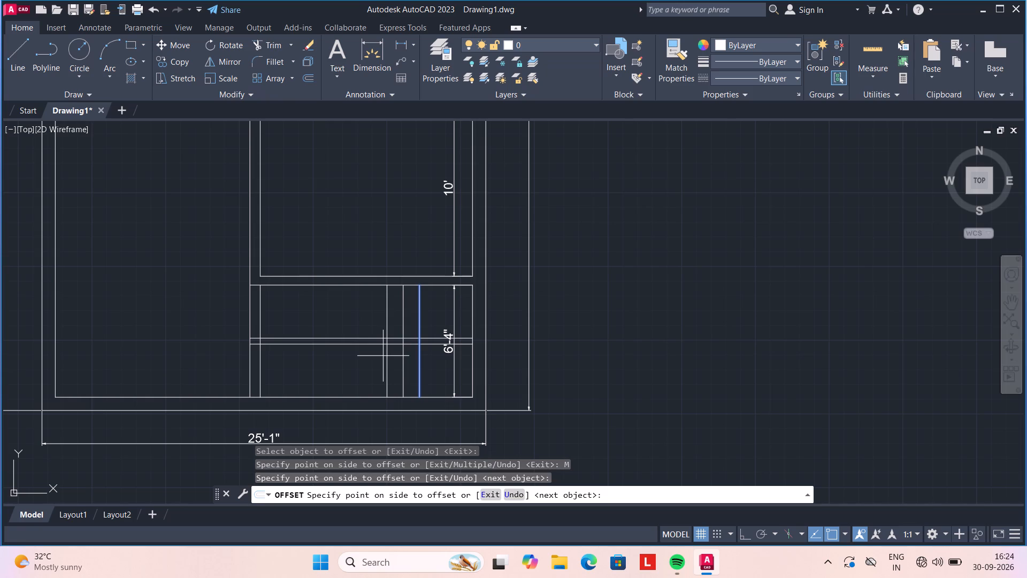
{"action": "left_click", "coordinate": [383, 356]}
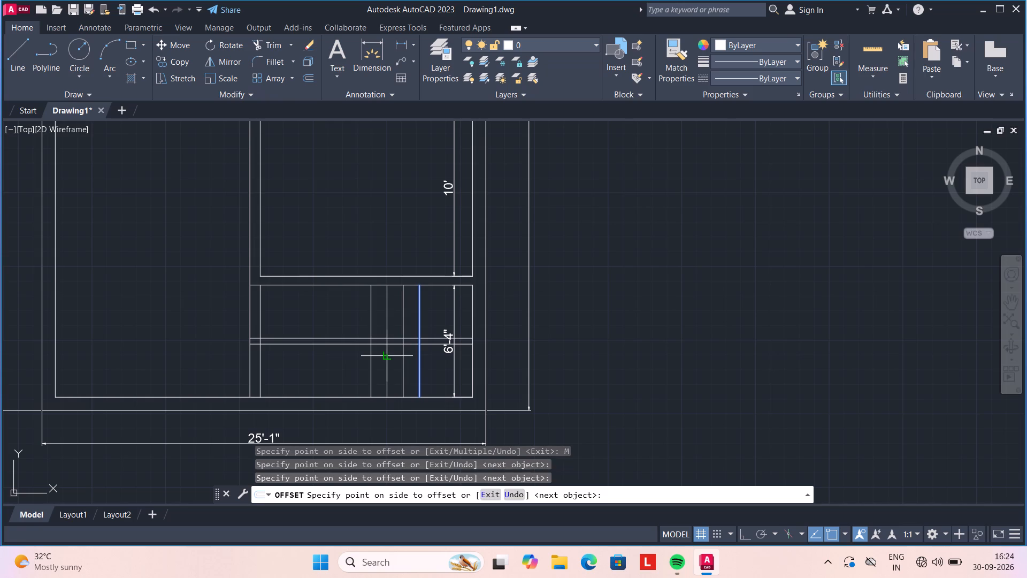
{"action": "left_click", "coordinate": [383, 356]}
{"action": "left_click", "coordinate": [383, 356]}
{"action": "left_click", "coordinate": [379, 354]}
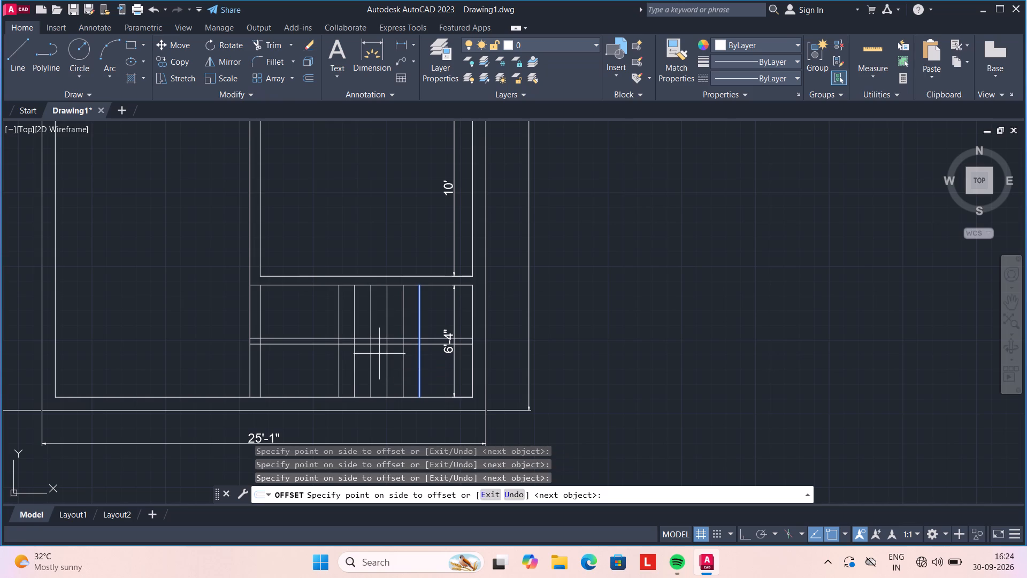
{"action": "left_click", "coordinate": [361, 351]}
{"action": "left_click", "coordinate": [354, 351]}
{"action": "left_click", "coordinate": [339, 347]}
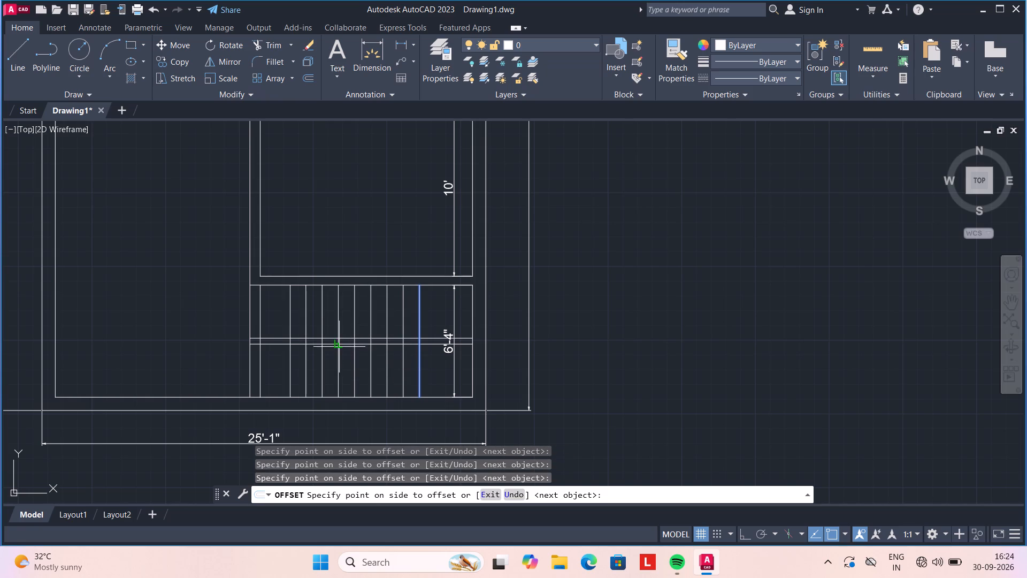
{"action": "left_click", "coordinate": [318, 346]}
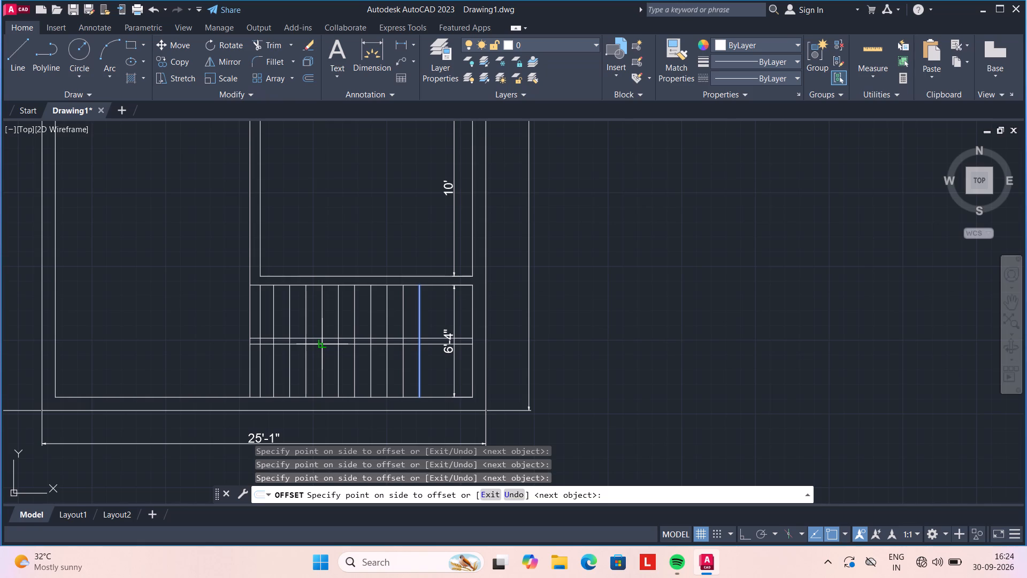
{"action": "left_click", "coordinate": [318, 346]}
{"action": "key", "text": "space"}
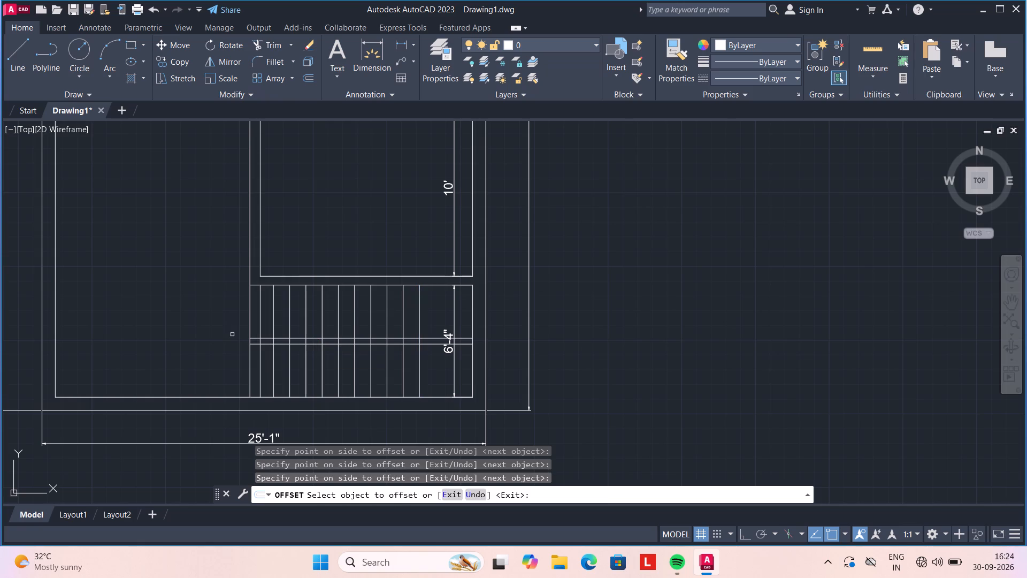
{"action": "key", "text": "Escape"}
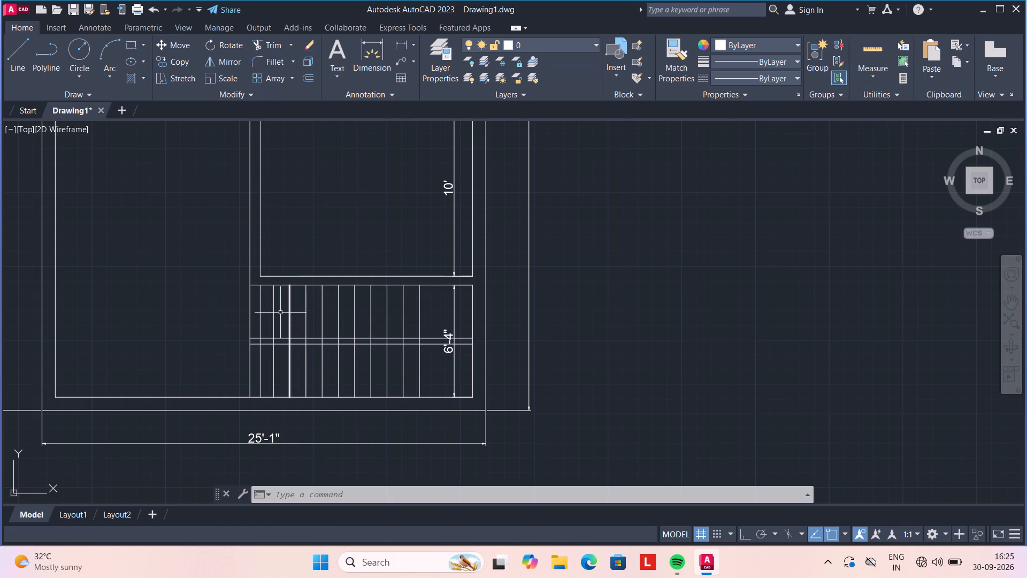
Trim away both partition lines beside the stairs, above and below the two horizontal middle lines.
{"action": "type", "text": "TR"}
{"action": "key", "text": "space"}
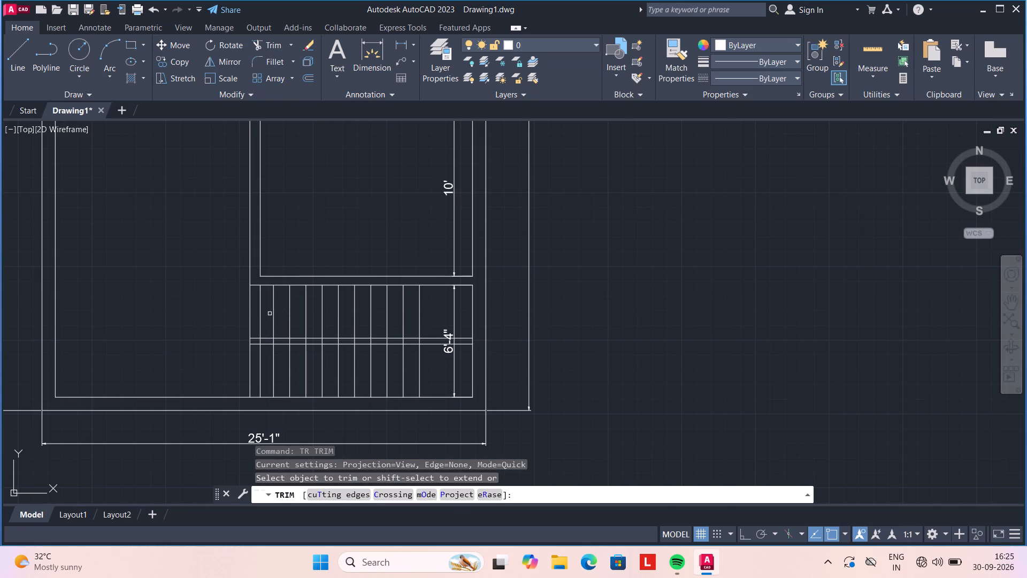
{"action": "left_click", "coordinate": [260, 313]}
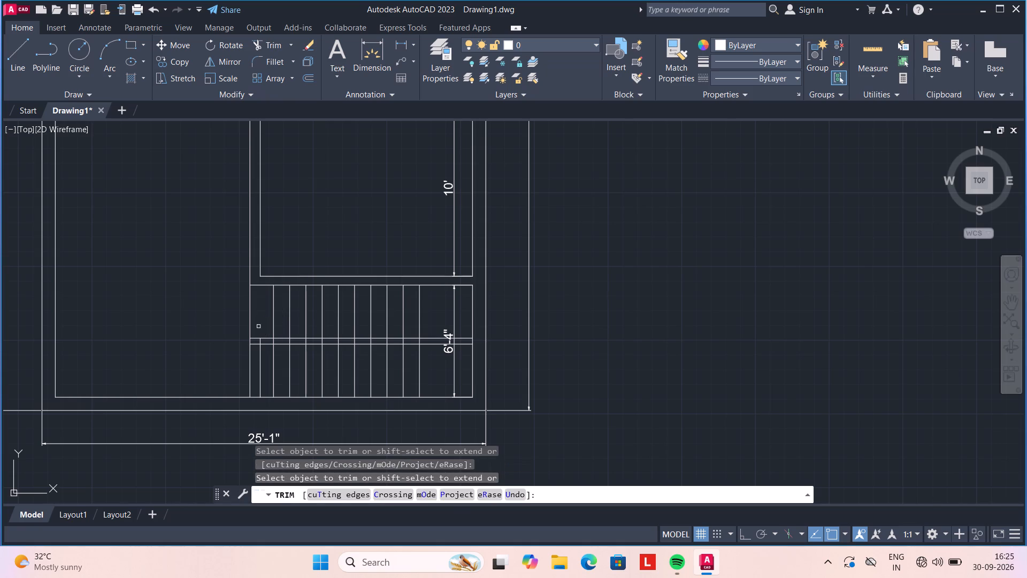
{"action": "left_click", "coordinate": [250, 318]}
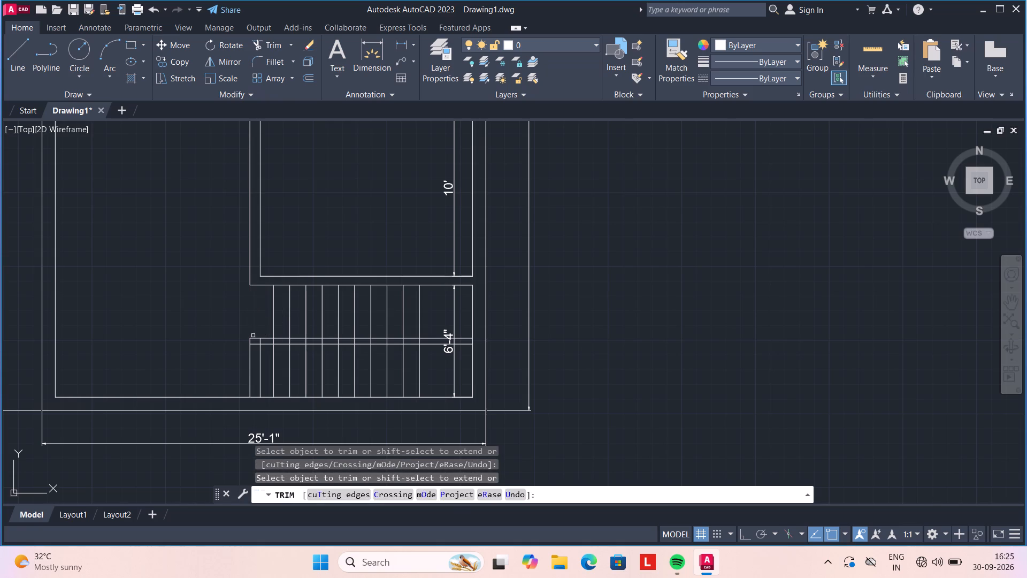
{"action": "left_click", "coordinate": [262, 355]}
{"action": "left_click", "coordinate": [251, 363]}
Trim the leftover stubs of the two horizontal middle lines and the partition back to the first tread line.
{"action": "left_click", "coordinate": [264, 323]}
{"action": "left_click", "coordinate": [265, 358]}
{"action": "scroll", "coordinate": [259, 343], "scroll_direction": "up", "scroll_amount": 3}
{"action": "left_click", "coordinate": [243, 311]}
{"action": "left_click", "coordinate": [236, 376]}
{"action": "left_click", "coordinate": [187, 333]}
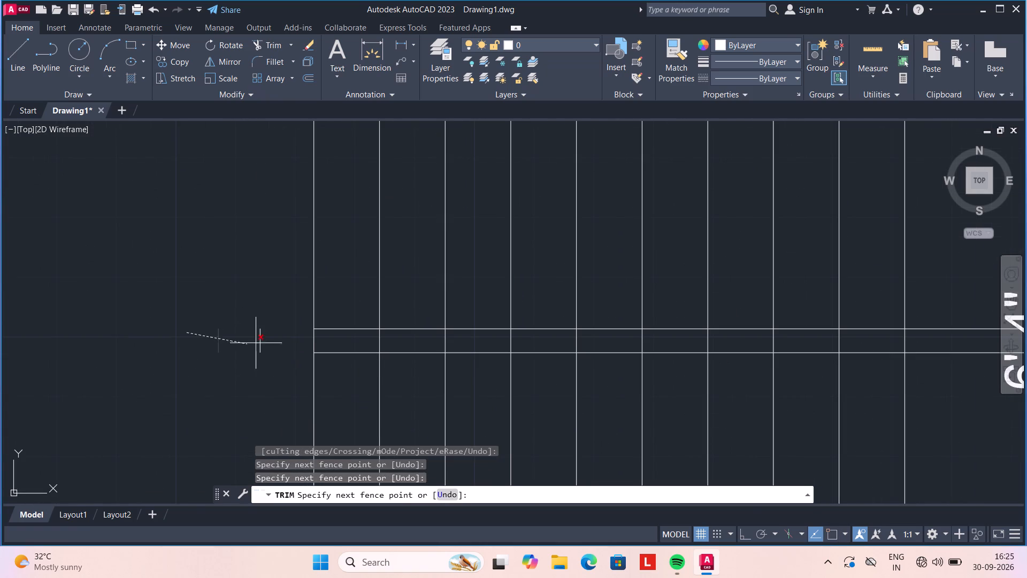
{"action": "left_click", "coordinate": [283, 342]}
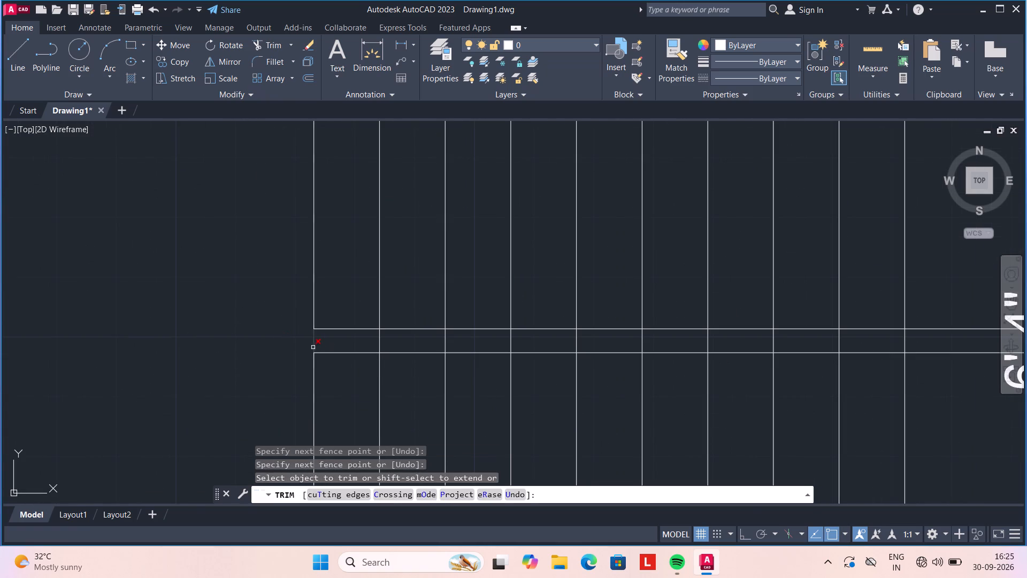
Trim the tread lines out of the narrow gap between the two horizontal middle lines.
{"action": "scroll", "coordinate": [357, 345], "scroll_direction": "down", "scroll_amount": 1}
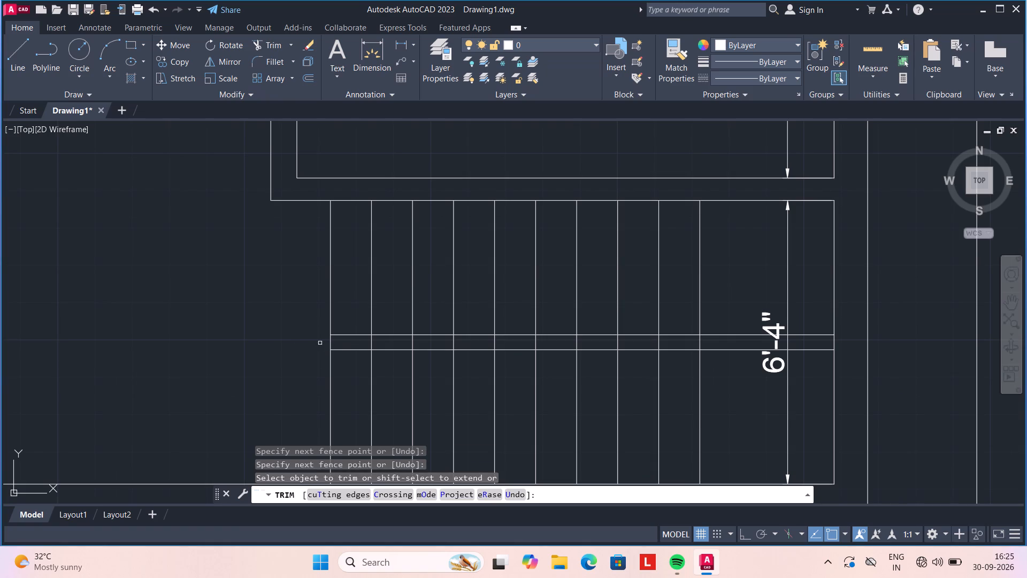
{"action": "left_click", "coordinate": [320, 342]}
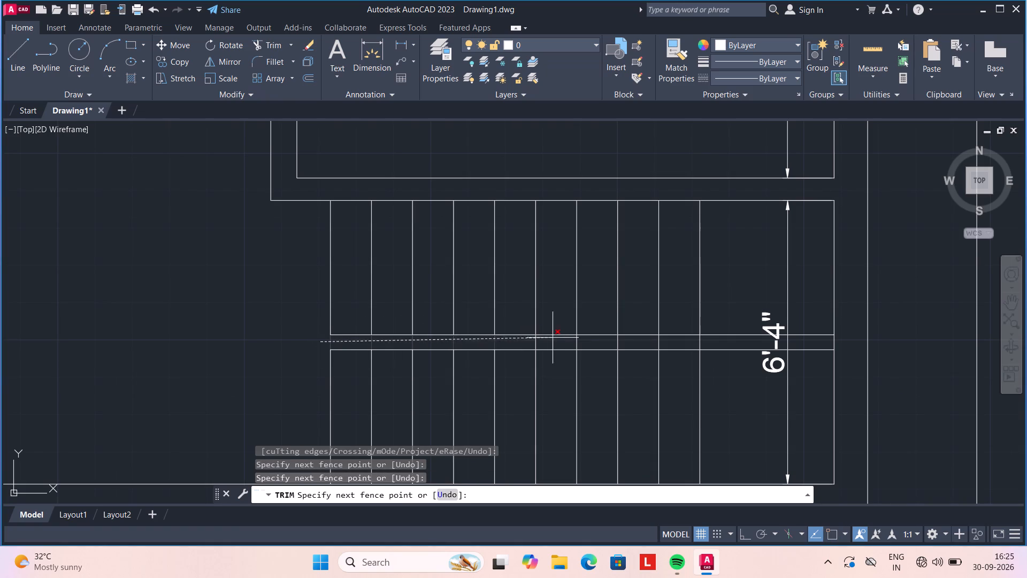
{"action": "left_click", "coordinate": [719, 341]}
Trim the two horizontal middle lines beyond the last tread to clear the landing beside the outer wall.
{"action": "left_click", "coordinate": [724, 326]}
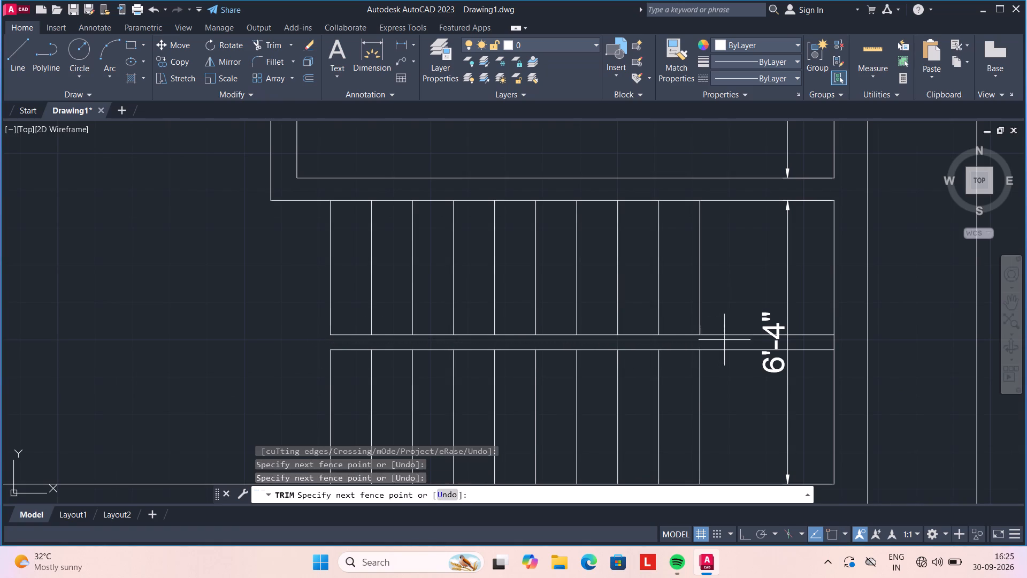
{"action": "left_click", "coordinate": [724, 397]}
{"action": "scroll", "coordinate": [727, 383], "scroll_direction": "down", "scroll_amount": 2}
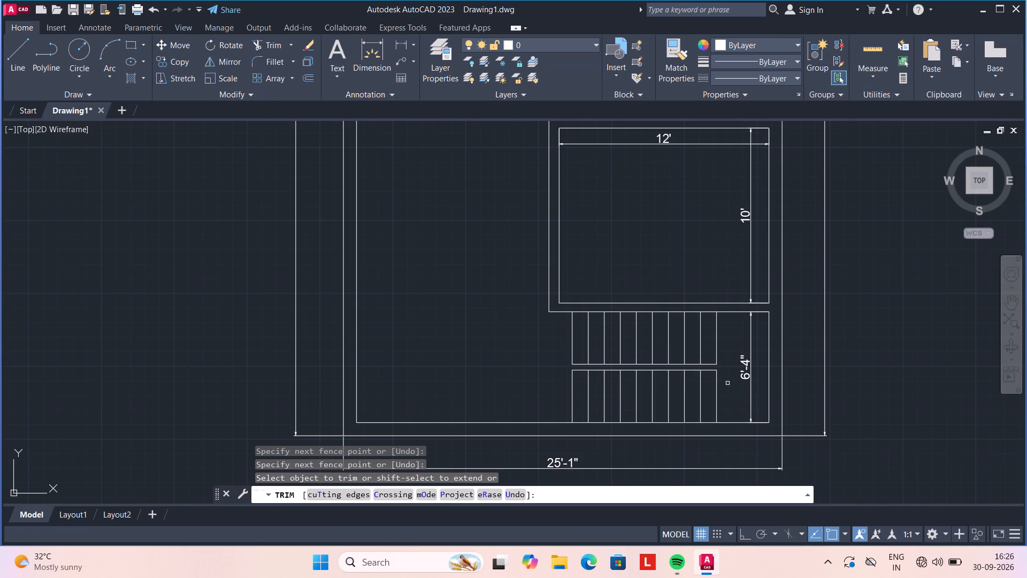
{"action": "key", "text": "Escape"}
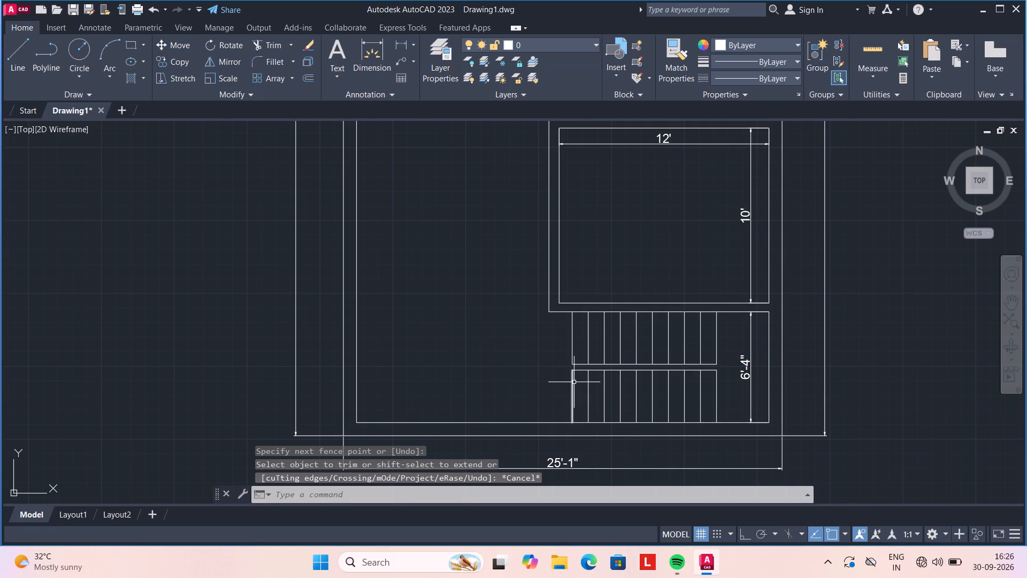
Offset the lower flight's first tread line 11" outward, away from the landing, to add another tread.
{"action": "key", "text": "o"}
{"action": "key", "text": "Return"}
{"action": "type", "text": "11\""}
{"action": "key", "text": "Return"}
{"action": "left_click", "coordinate": [572, 390]}
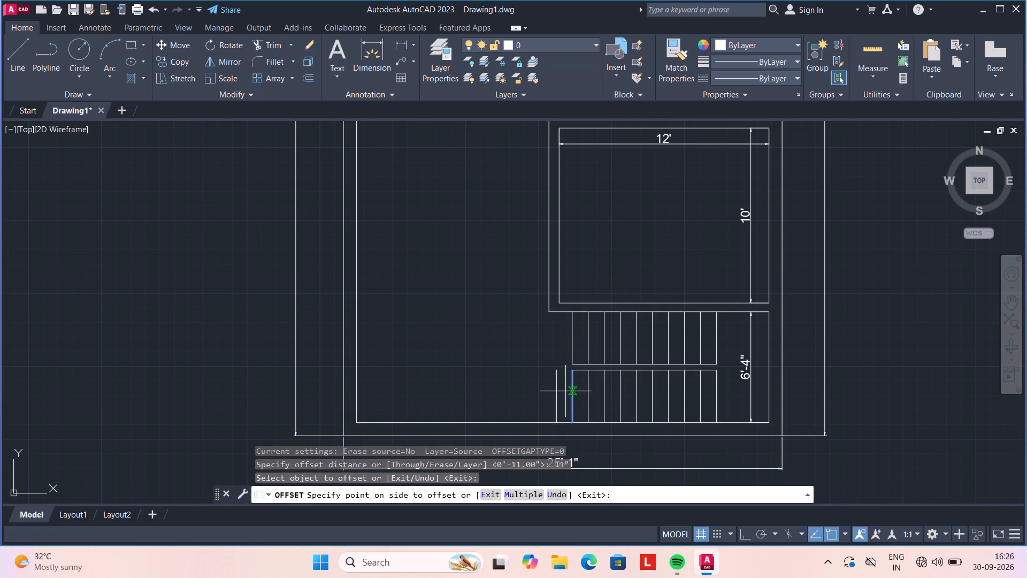
{"action": "left_click", "coordinate": [564, 391]}
{"action": "key", "text": "Escape"}
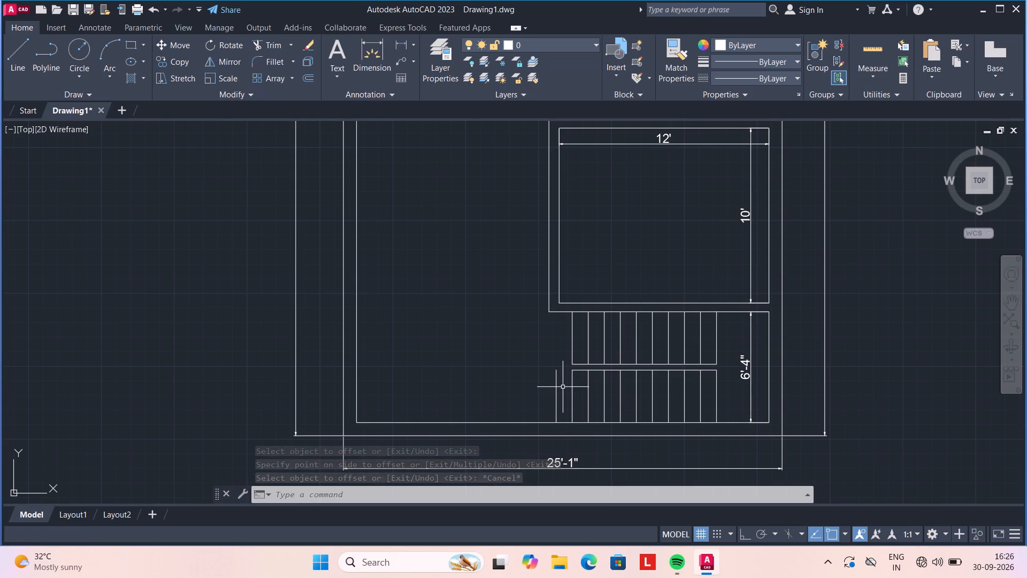
Stretch the end of the lower flight's horizontal middle line to the top of the newly added tread line.
{"action": "scroll", "coordinate": [564, 387], "scroll_direction": "up", "scroll_amount": 2}
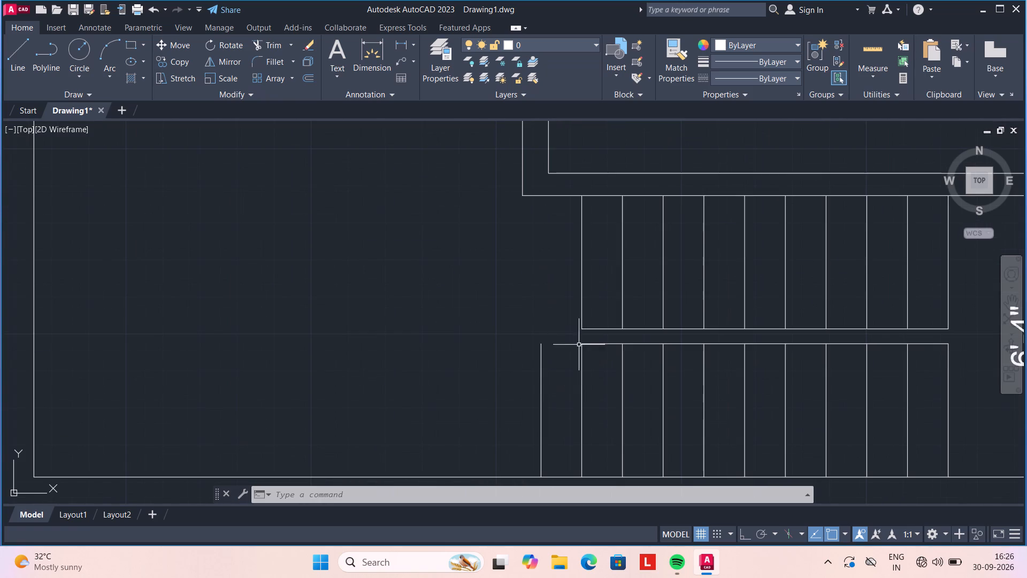
{"action": "left_click", "coordinate": [588, 345]}
{"action": "left_click", "coordinate": [585, 345]}
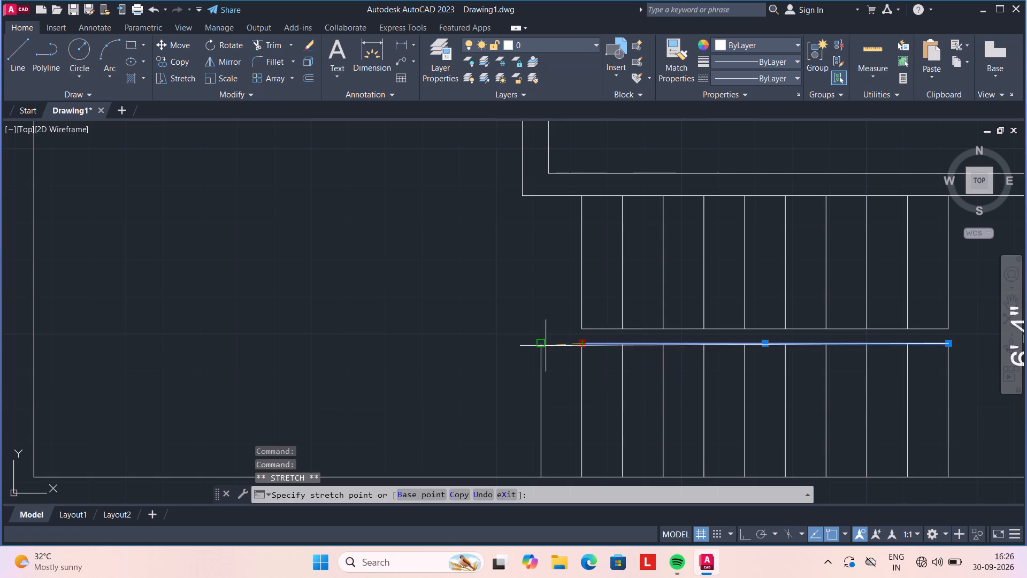
{"action": "left_click", "coordinate": [537, 347]}
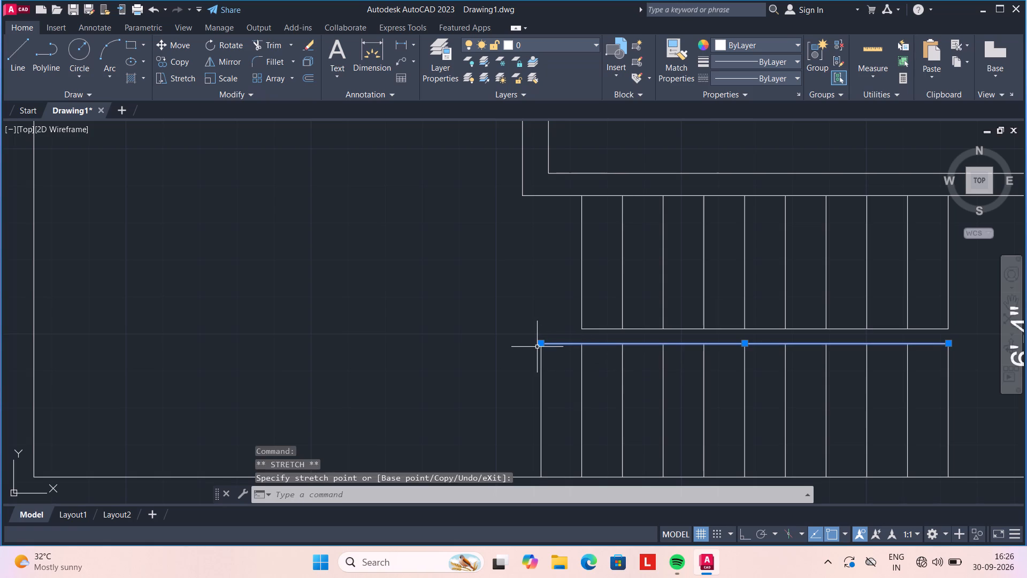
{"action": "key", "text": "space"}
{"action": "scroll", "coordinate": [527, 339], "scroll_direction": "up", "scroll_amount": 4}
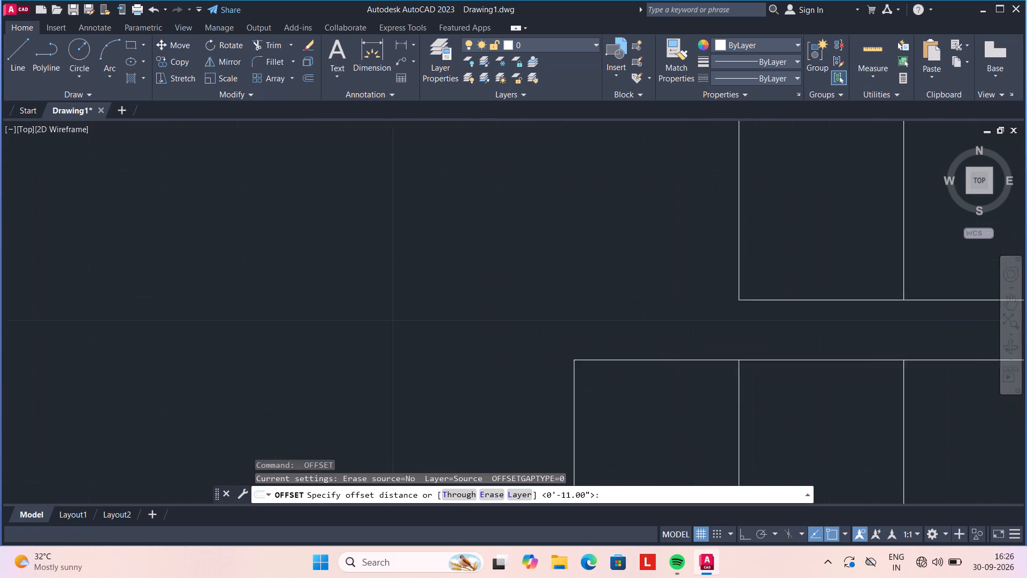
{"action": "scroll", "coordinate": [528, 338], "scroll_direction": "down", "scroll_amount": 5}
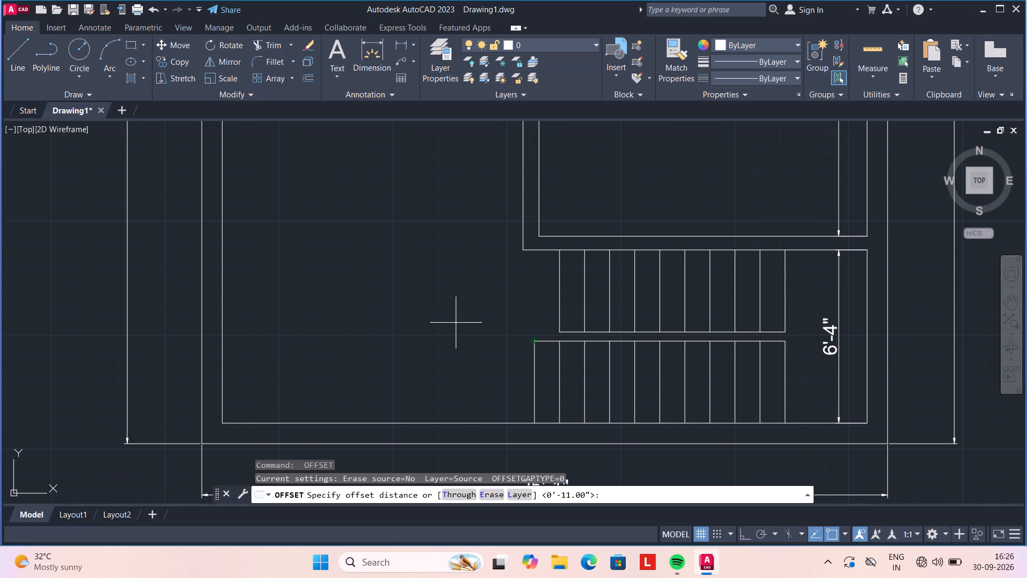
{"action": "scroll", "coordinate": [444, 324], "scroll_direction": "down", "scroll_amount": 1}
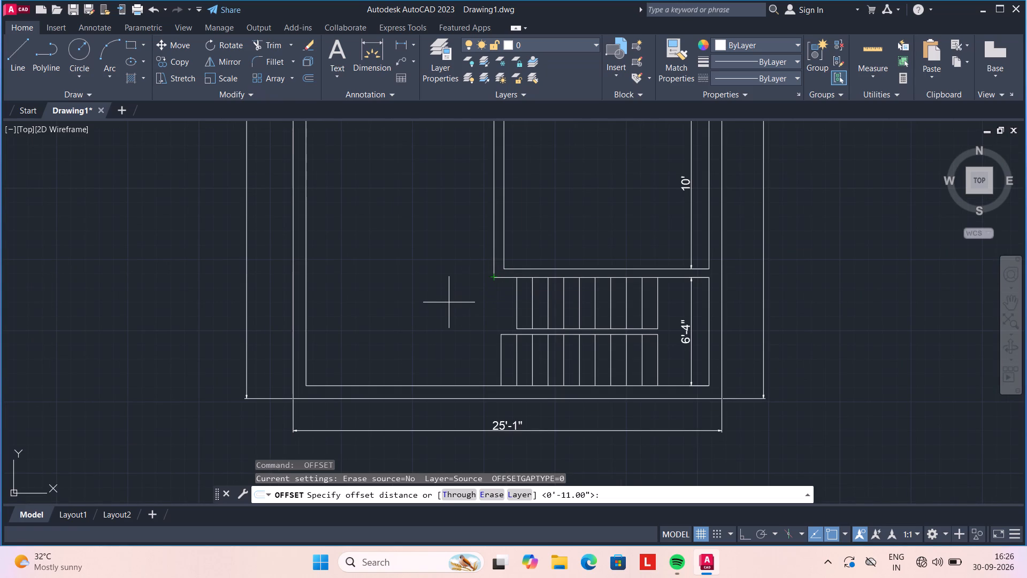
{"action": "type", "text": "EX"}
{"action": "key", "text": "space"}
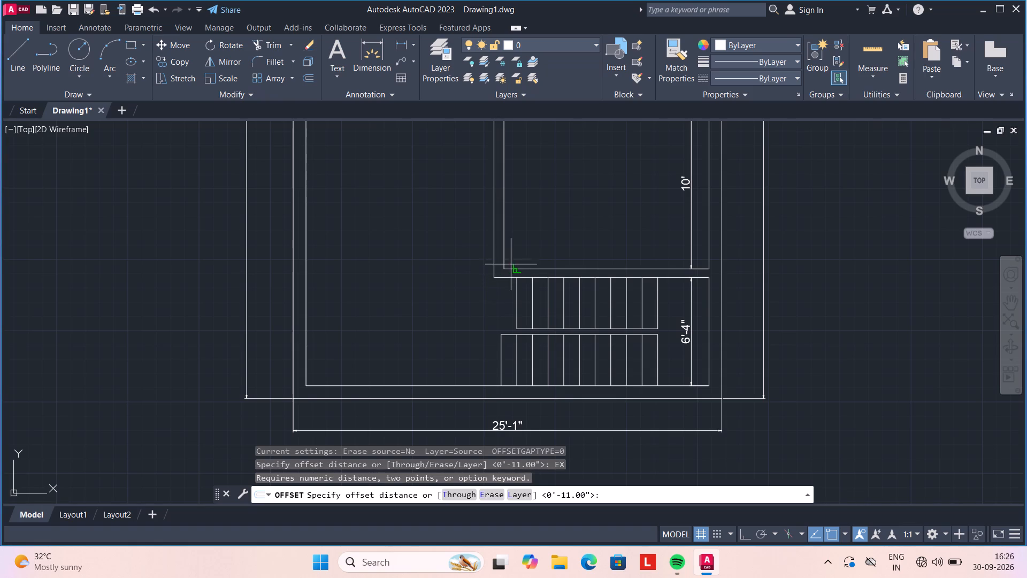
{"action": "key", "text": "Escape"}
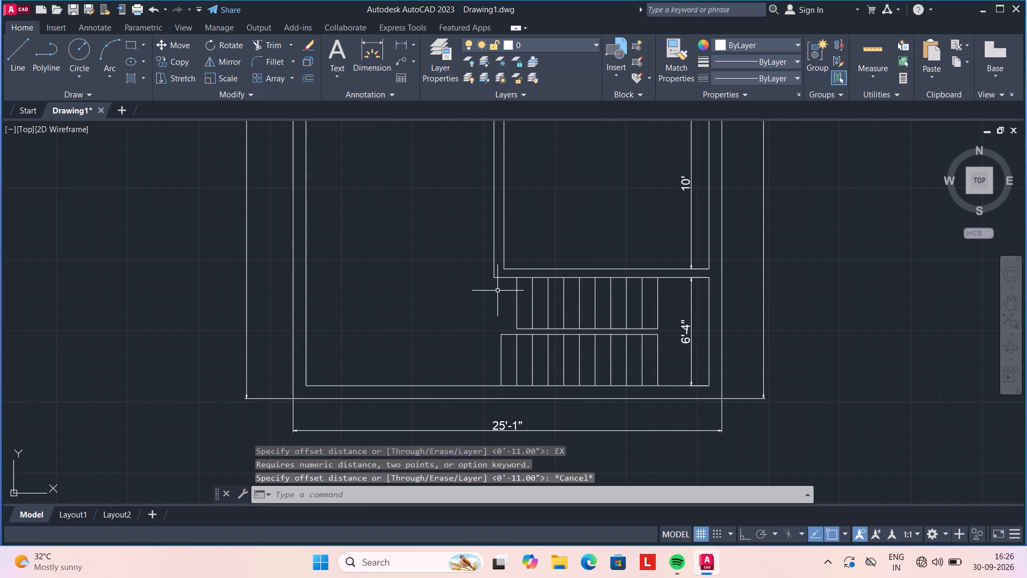
Extend the stair partition's lower line to the left outer wall's inner face and its upper line to the vertical partition's far face.
{"action": "type", "text": "EX"}
{"action": "key", "text": "space"}
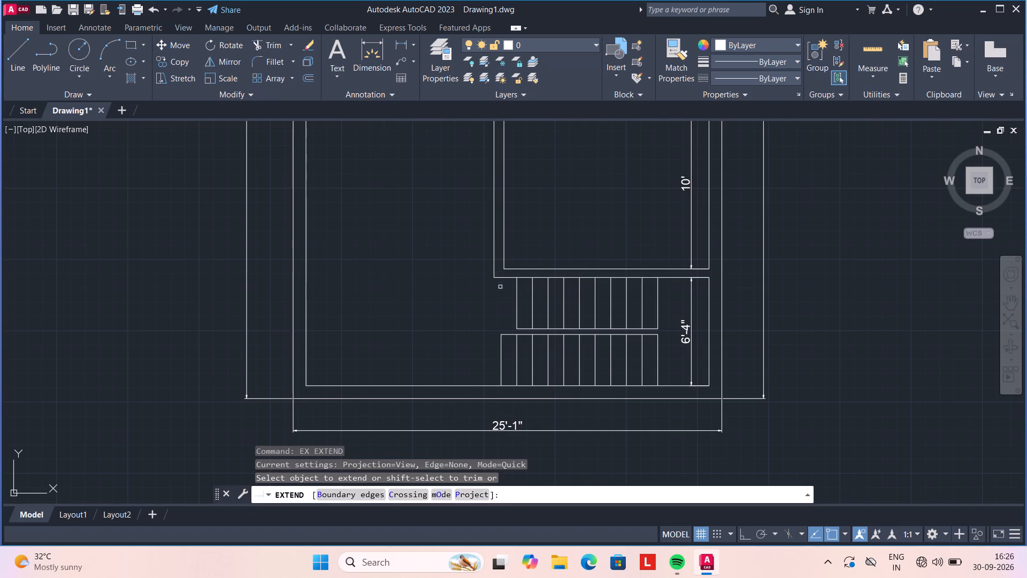
{"action": "left_click", "coordinate": [500, 276]}
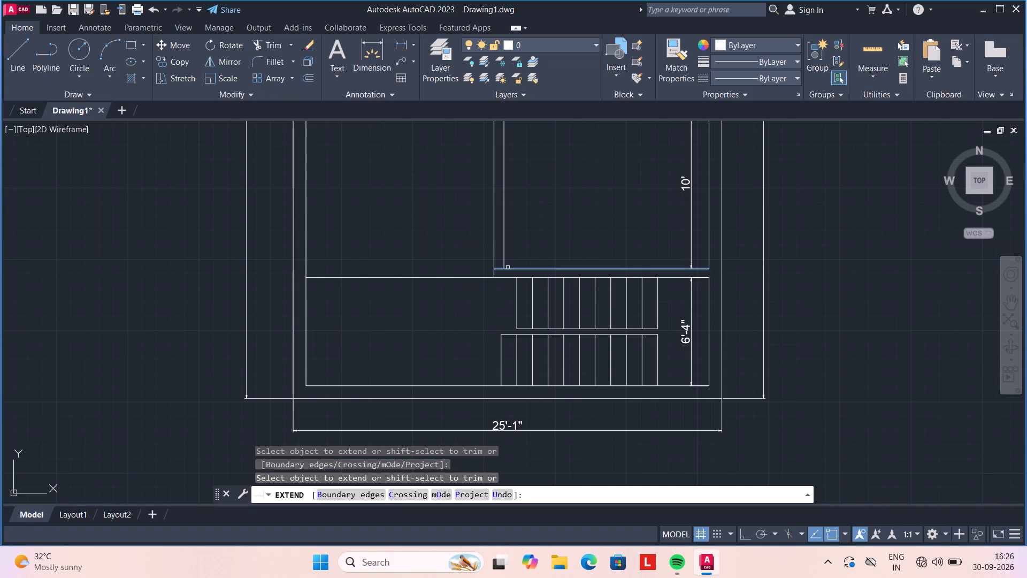
{"action": "left_click", "coordinate": [508, 268]}
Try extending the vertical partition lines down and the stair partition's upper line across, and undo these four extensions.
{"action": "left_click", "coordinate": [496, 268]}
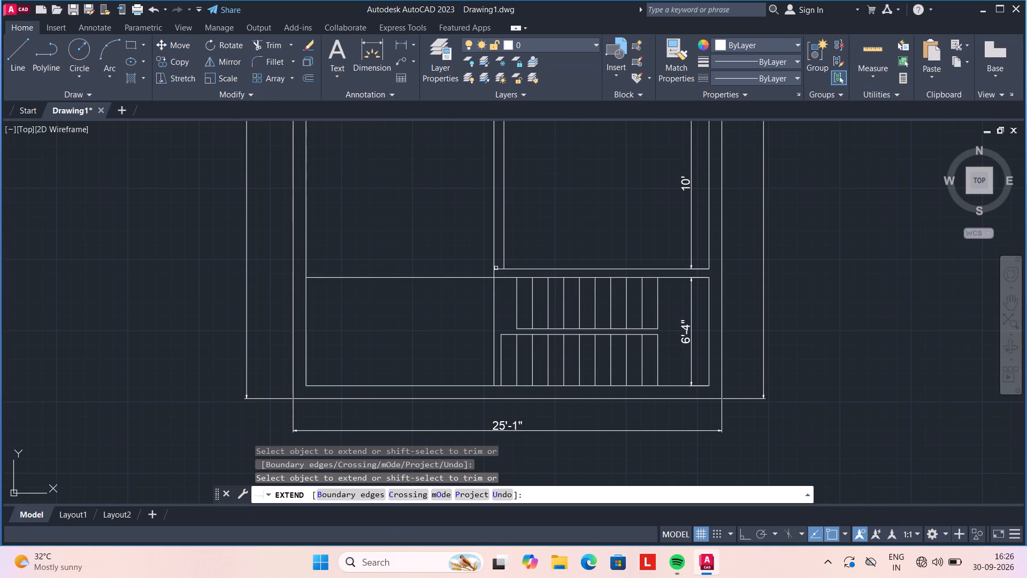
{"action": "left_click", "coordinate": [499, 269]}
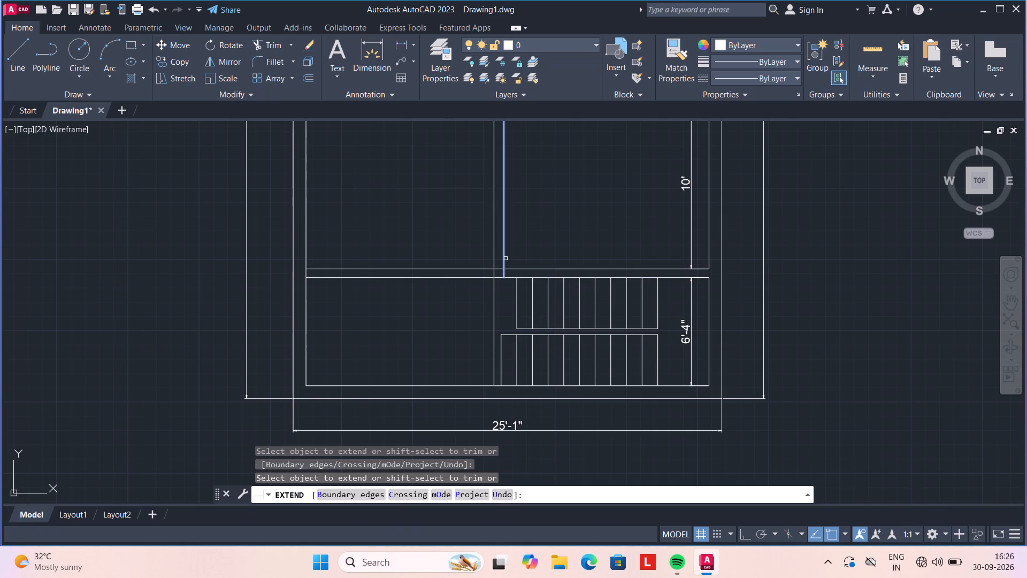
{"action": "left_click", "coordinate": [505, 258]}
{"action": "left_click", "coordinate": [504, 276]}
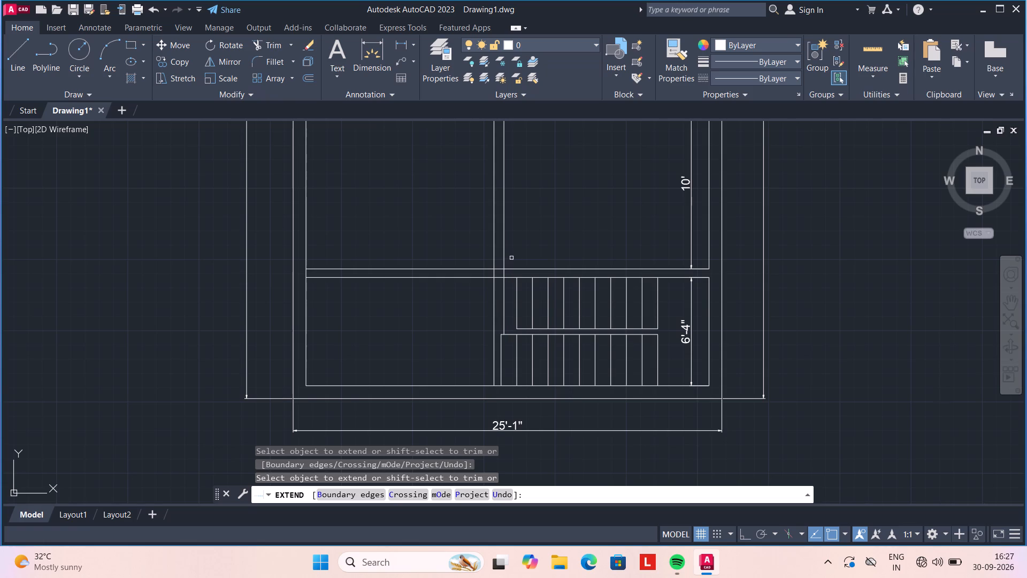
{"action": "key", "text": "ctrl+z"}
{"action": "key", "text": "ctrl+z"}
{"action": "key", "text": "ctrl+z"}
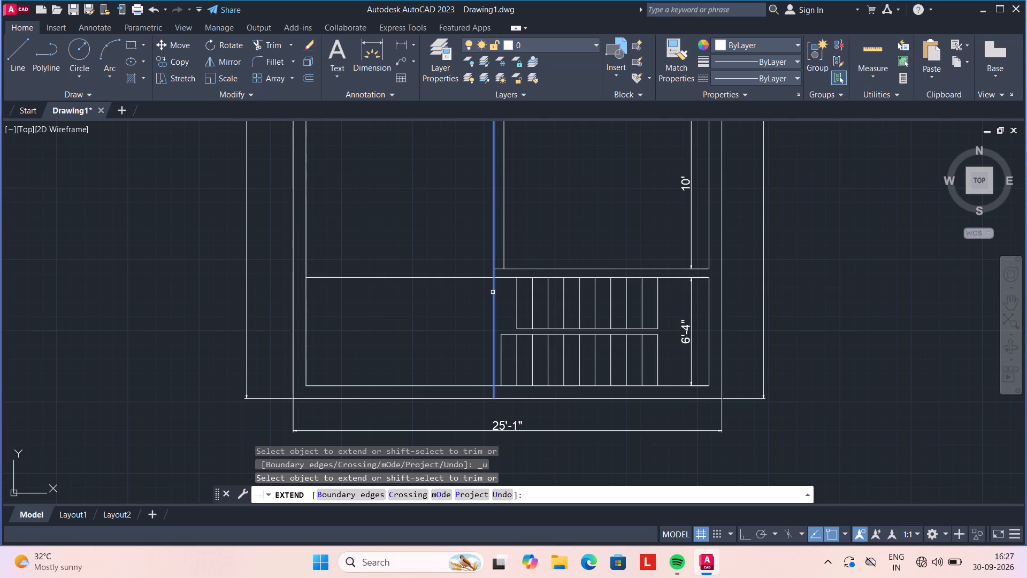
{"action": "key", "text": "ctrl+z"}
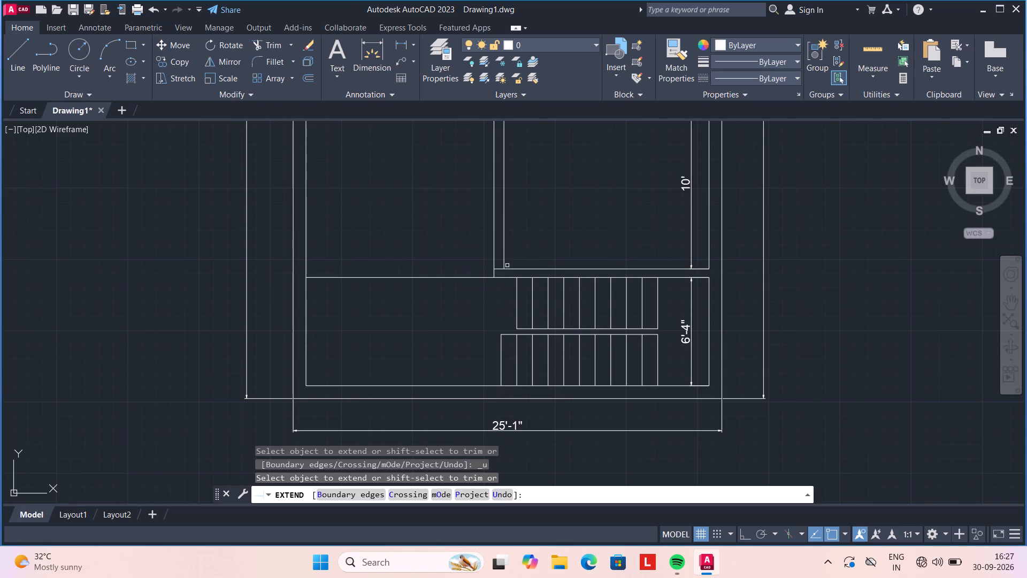
Extend the stair partition's upper line to the left outer wall's inner face.
{"action": "left_click", "coordinate": [502, 268]}
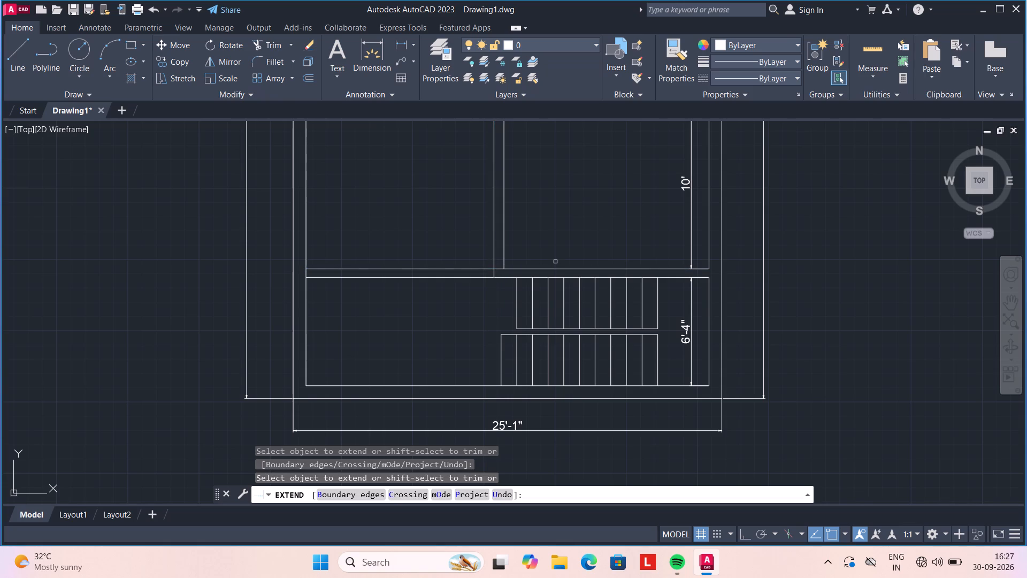
{"action": "key", "text": "Escape"}
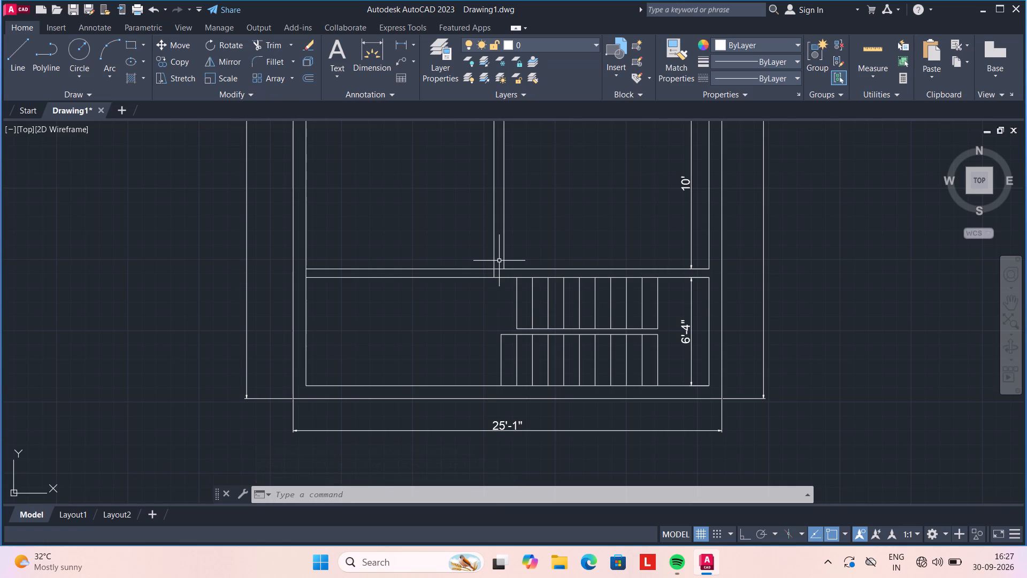
{"action": "key", "text": "Escape"}
Offset the left outer wall's inner face 4' into the plan.
{"action": "key", "text": "o"}
{"action": "key", "text": "Return"}
{"action": "type", "text": "4'"}
{"action": "key", "text": "Return"}
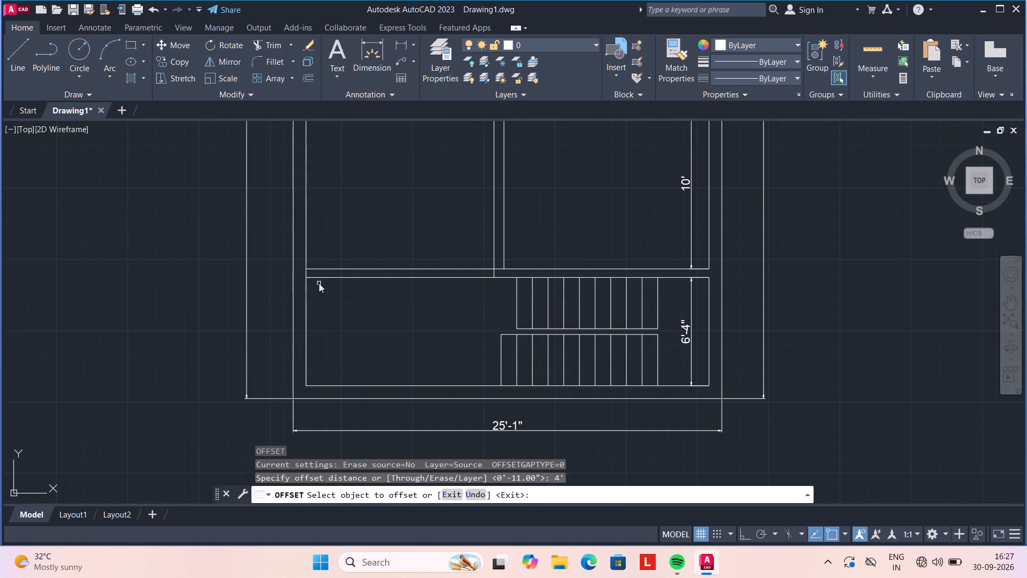
{"action": "left_click", "coordinate": [305, 252]}
{"action": "left_click", "coordinate": [382, 245]}
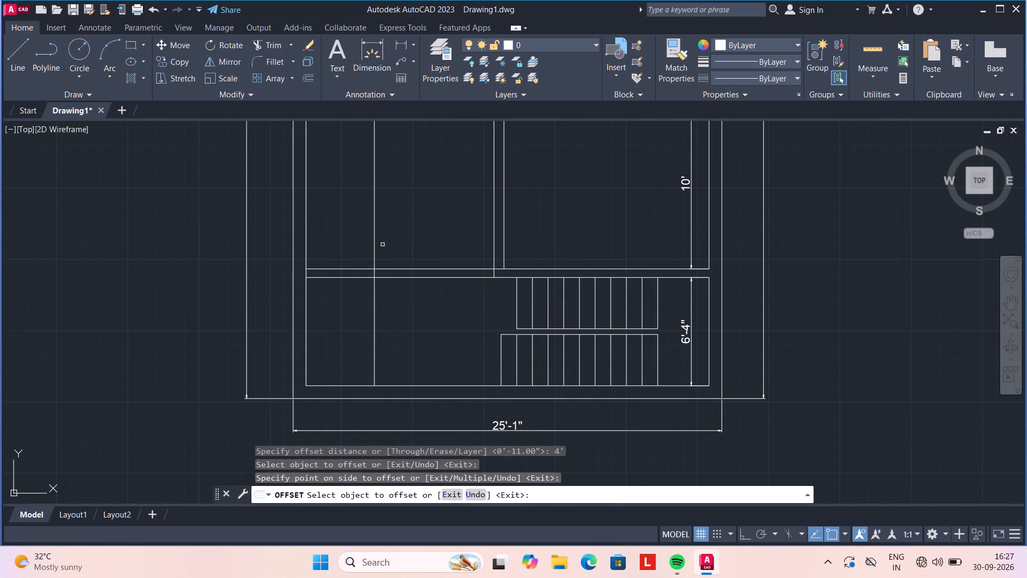
{"action": "key", "text": "Escape"}
Offset the stair partition's upper line 5' upward, away from the staircase.
{"action": "key", "text": "o"}
{"action": "key", "text": "Return"}
{"action": "type", "text": "5'"}
{"action": "key", "text": "Return"}
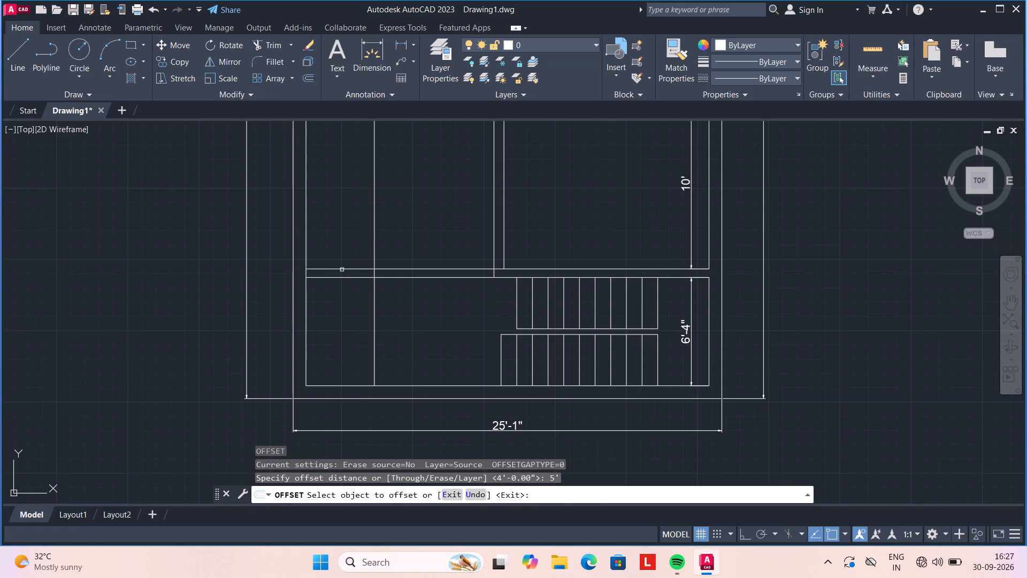
{"action": "left_click", "coordinate": [342, 270]}
{"action": "left_click", "coordinate": [345, 203]}
{"action": "key", "text": "Escape"}
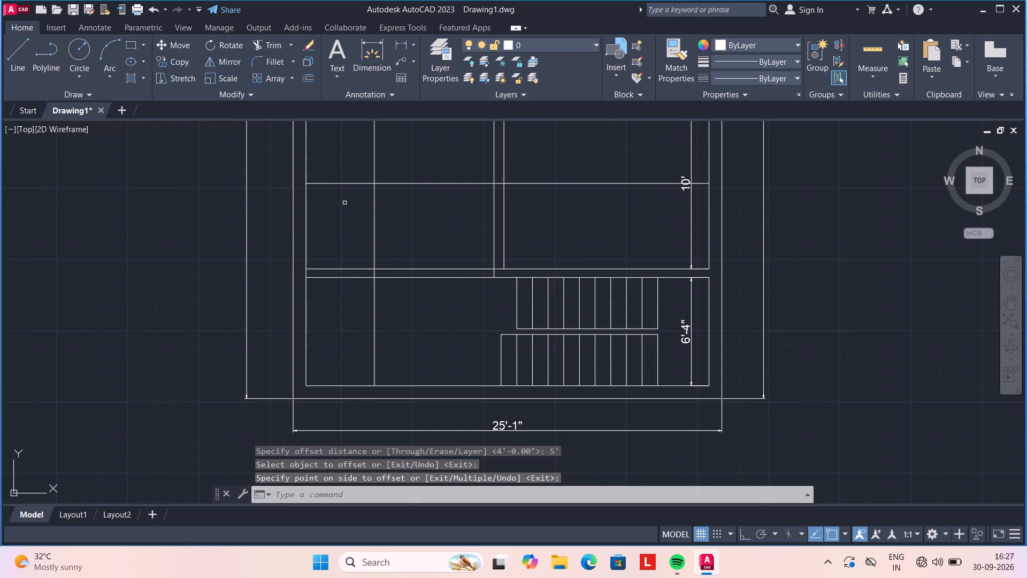
Offset the new vertical line 6" to the right and the new horizontal line 6" upward to form partition walls.
{"action": "key", "text": "o"}
{"action": "key", "text": "Return"}
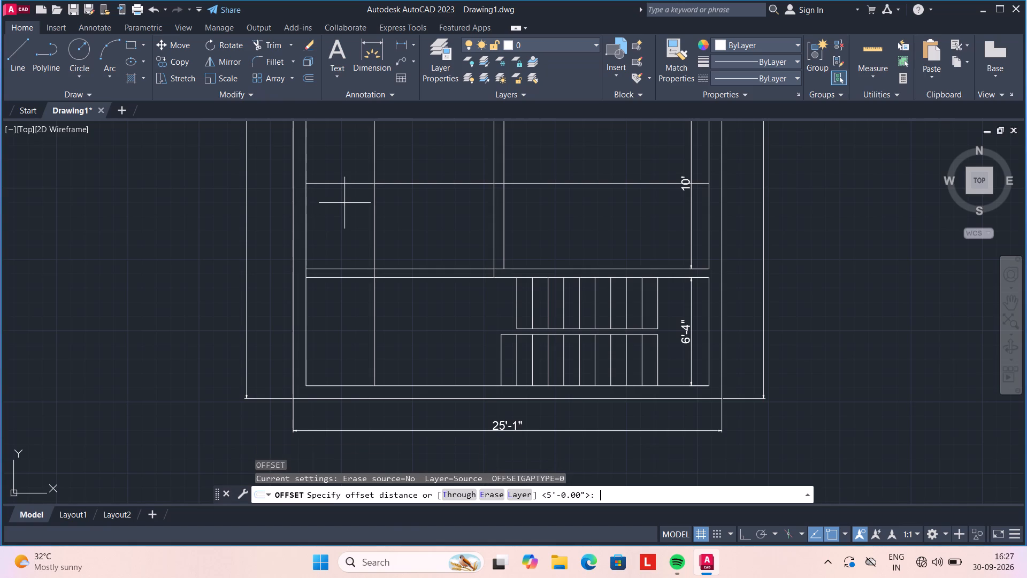
{"action": "type", "text": "6\""}
{"action": "key", "text": "Return"}
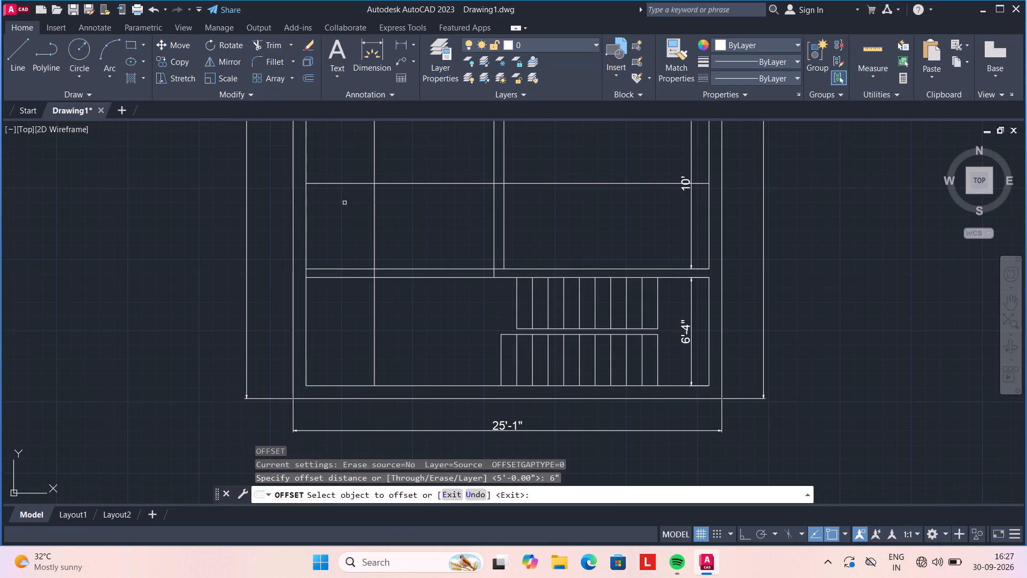
{"action": "left_click", "coordinate": [375, 239]}
{"action": "left_click", "coordinate": [410, 239]}
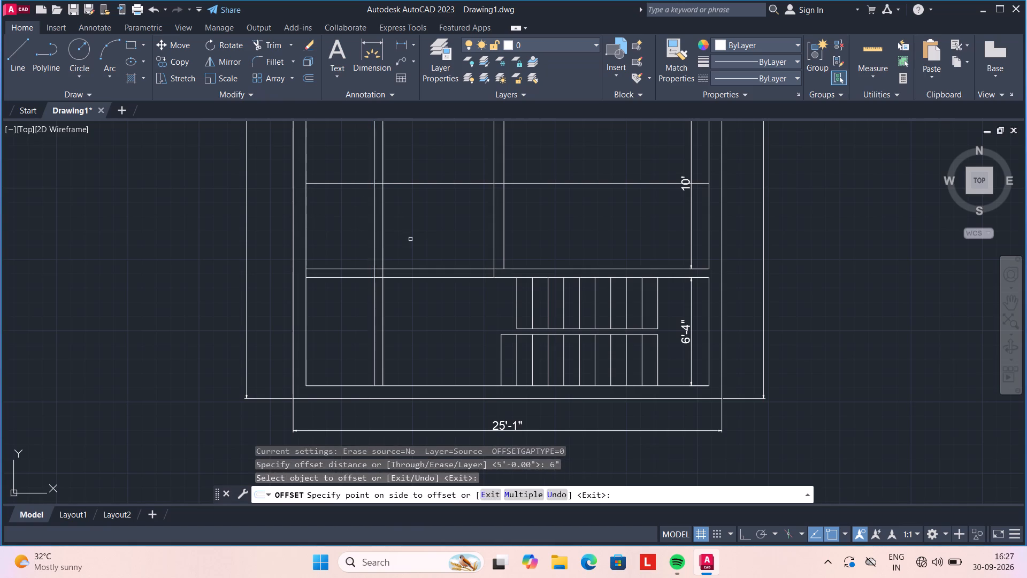
{"action": "left_click", "coordinate": [394, 182]}
{"action": "left_click", "coordinate": [394, 158]}
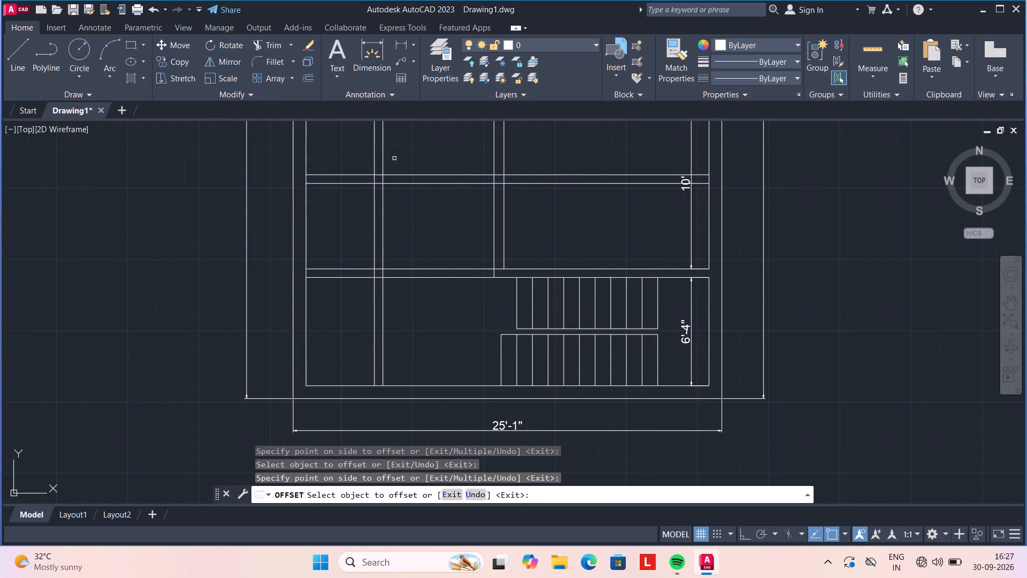
{"action": "key", "text": "Escape"}
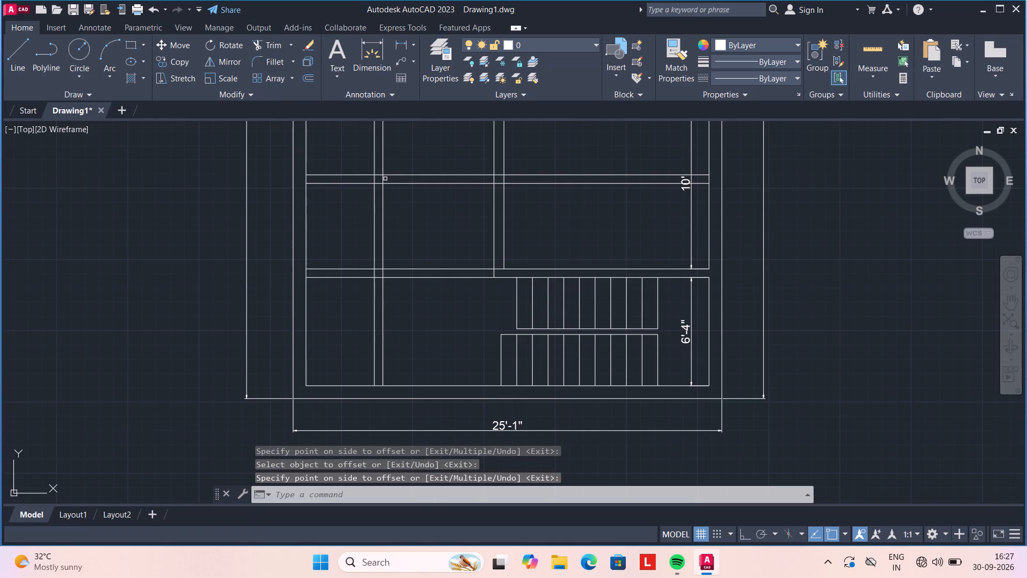
Trim the new partition lines past the small room's corner: the horizontal pair toward the 12' room and the vertical pair above.
{"action": "key", "text": "t"}
{"action": "key", "text": "r"}
{"action": "key", "text": "space"}
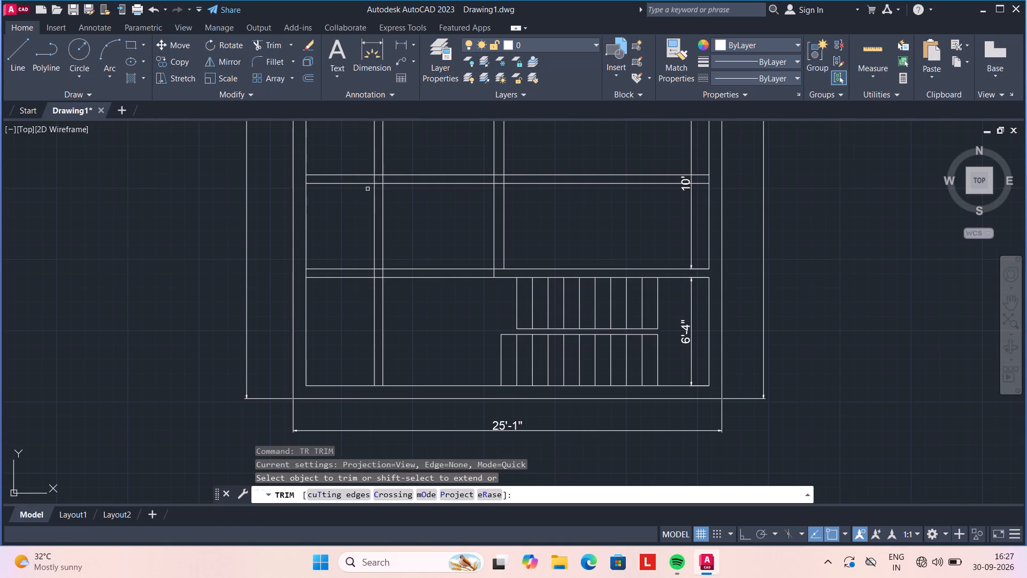
{"action": "left_click", "coordinate": [414, 215]}
{"action": "left_click", "coordinate": [419, 123]}
{"action": "scroll", "coordinate": [418, 142], "scroll_direction": "down", "scroll_amount": 2}
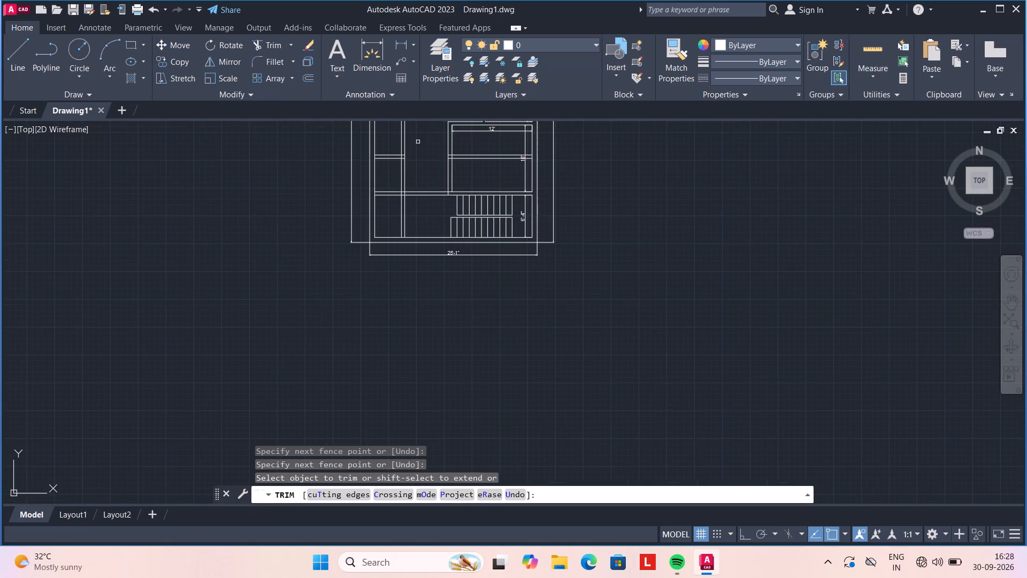
{"action": "middle_click_drag", "start_coordinate": [418, 142], "coordinate": [441, 250]}
{"action": "left_click", "coordinate": [408, 227]}
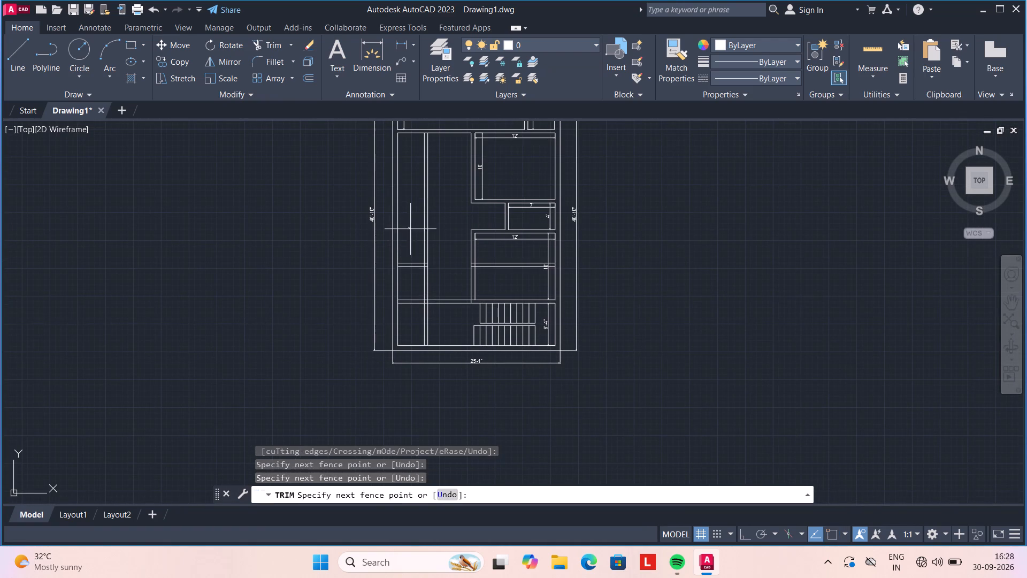
{"action": "left_click", "coordinate": [438, 260]}
Trim the small room's vertical partition pair below the stair partition, down to the bottom outer wall.
{"action": "scroll", "coordinate": [438, 260], "scroll_direction": "down", "scroll_amount": 1}
{"action": "scroll", "coordinate": [423, 302], "scroll_direction": "up", "scroll_amount": 2}
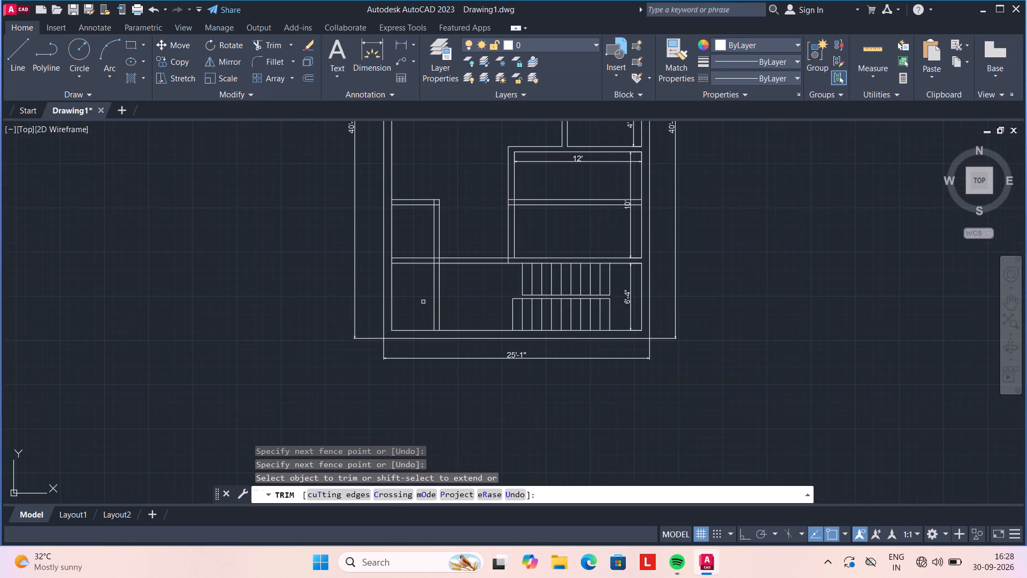
{"action": "left_click", "coordinate": [416, 291]}
{"action": "left_click", "coordinate": [458, 295]}
{"action": "scroll", "coordinate": [438, 268], "scroll_direction": "up", "scroll_amount": 4}
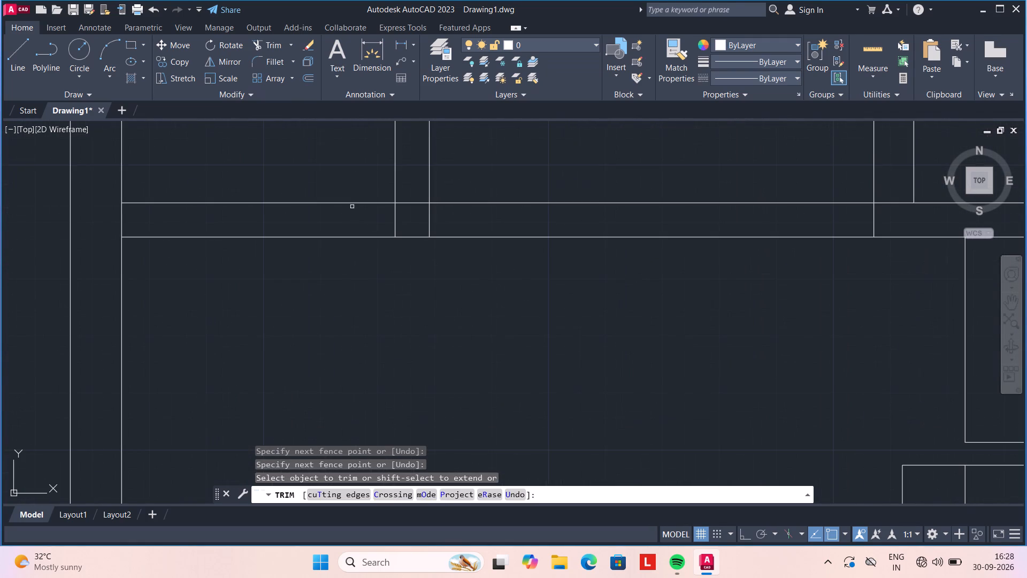
Trim the crossing lines inside the stair partition where the small room's vertical partition and the left outer wall meet it.
{"action": "left_click", "coordinate": [381, 220]}
{"action": "left_click", "coordinate": [451, 220]}
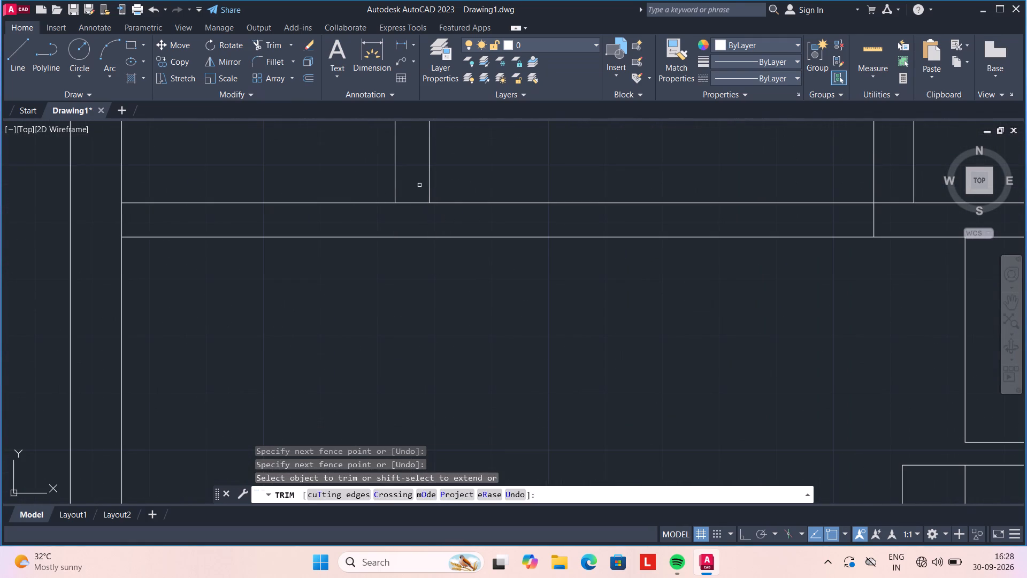
{"action": "left_click", "coordinate": [419, 185]}
{"action": "left_click", "coordinate": [415, 213]}
{"action": "left_click", "coordinate": [116, 215]}
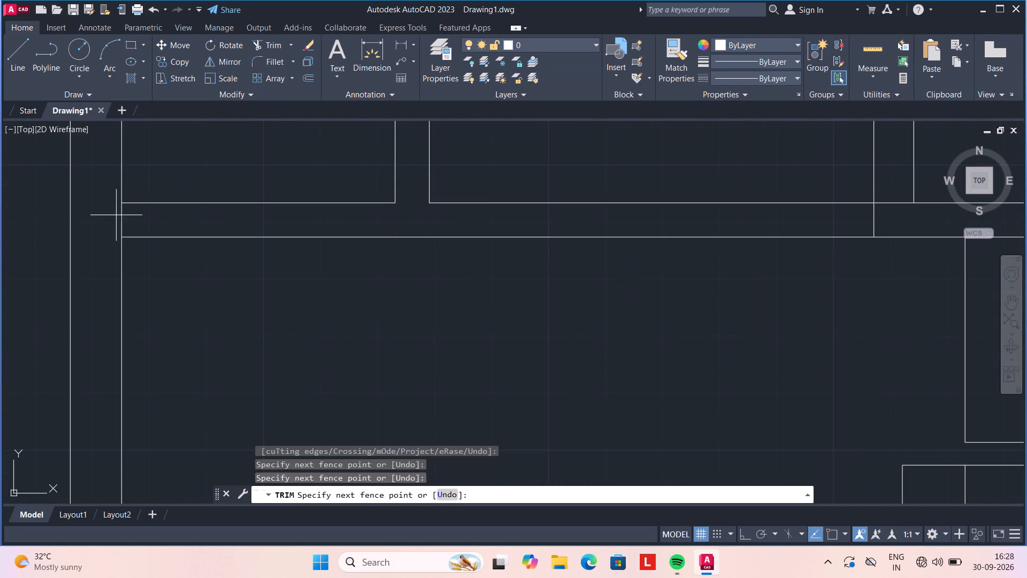
{"action": "left_click", "coordinate": [147, 222]}
Trim the crossing lines where the lower 12' room's left partition meets the stair partition.
{"action": "scroll", "coordinate": [147, 222], "scroll_direction": "down", "scroll_amount": 2}
{"action": "scroll", "coordinate": [477, 227], "scroll_direction": "up", "scroll_amount": 3}
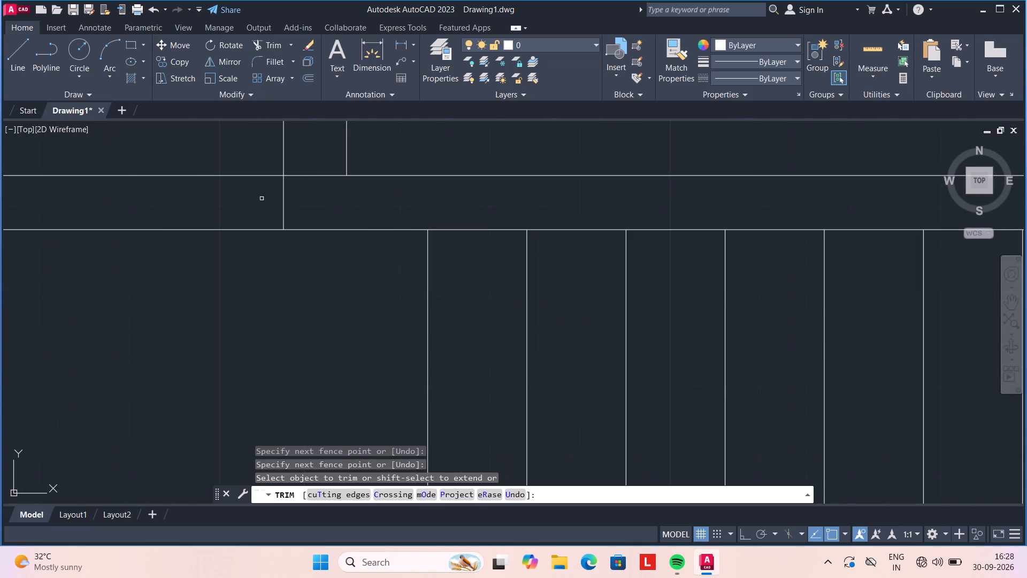
{"action": "left_click", "coordinate": [221, 196]}
{"action": "left_click", "coordinate": [364, 197]}
{"action": "left_click", "coordinate": [309, 147]}
{"action": "left_click", "coordinate": [311, 220]}
{"action": "scroll", "coordinate": [311, 217], "scroll_direction": "down", "scroll_amount": 2}
Trim the horizontal partition pair where it crosses the left partition of the lower 12' room.
{"action": "scroll", "coordinate": [311, 217], "scroll_direction": "down", "scroll_amount": 2}
{"action": "middle_click_drag", "start_coordinate": [305, 180], "coordinate": [306, 181]}
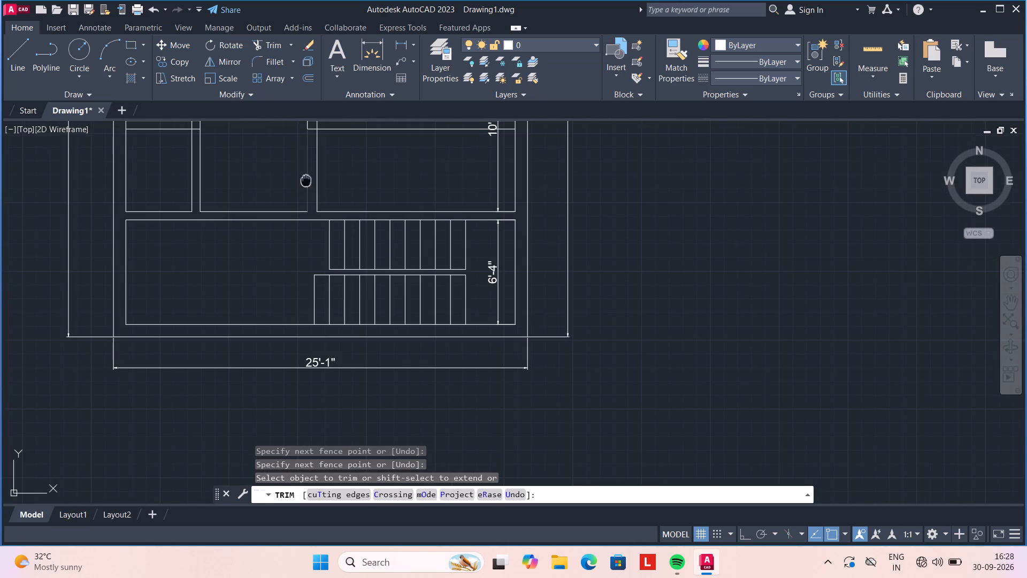
{"action": "middle_click_drag", "start_coordinate": [306, 181], "coordinate": [319, 365]}
{"action": "scroll", "coordinate": [321, 307], "scroll_direction": "up", "scroll_amount": 2}
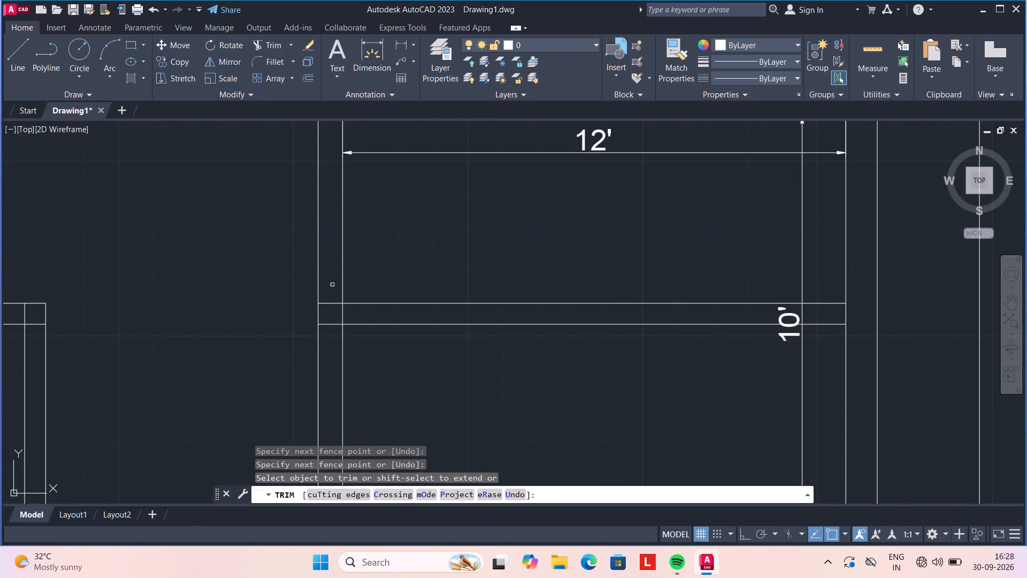
{"action": "left_click", "coordinate": [334, 282]}
{"action": "left_click", "coordinate": [332, 363]}
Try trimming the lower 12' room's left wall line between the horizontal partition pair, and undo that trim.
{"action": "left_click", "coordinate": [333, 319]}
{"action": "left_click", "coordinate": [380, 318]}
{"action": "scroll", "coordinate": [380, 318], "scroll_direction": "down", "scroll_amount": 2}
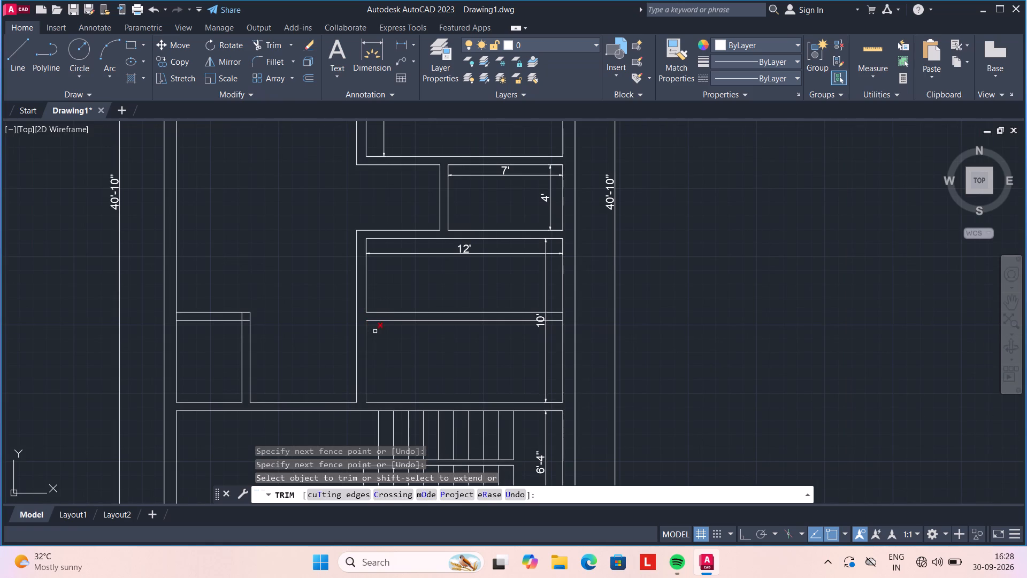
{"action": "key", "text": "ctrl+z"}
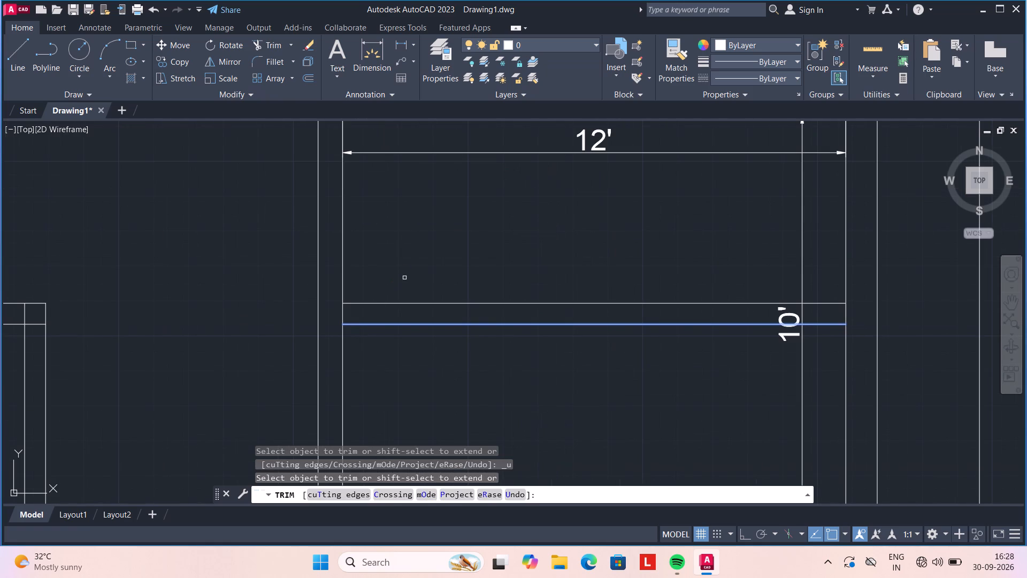
Trim away the remaining horizontal partition pair inside the lower 12' by 10' room.
{"action": "left_click", "coordinate": [404, 278]}
{"action": "left_click", "coordinate": [416, 349]}
{"action": "scroll", "coordinate": [416, 348], "scroll_direction": "down", "scroll_amount": 3}
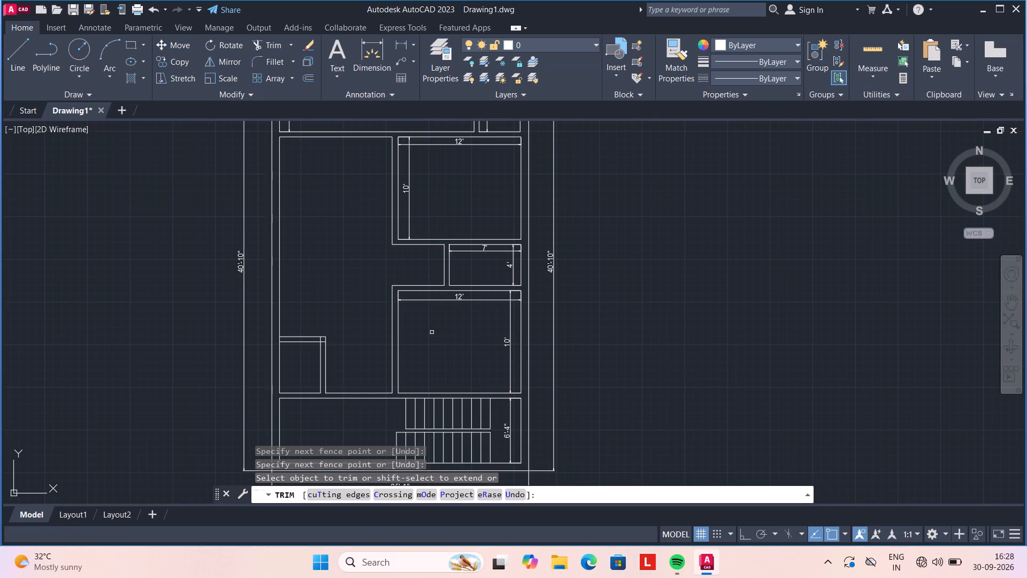
Trim the crossing lines in the small room's top partition, at the left outer wall and at the upper-right corner.
{"action": "scroll", "coordinate": [287, 343], "scroll_direction": "up", "scroll_amount": 3}
{"action": "left_click", "coordinate": [250, 334]}
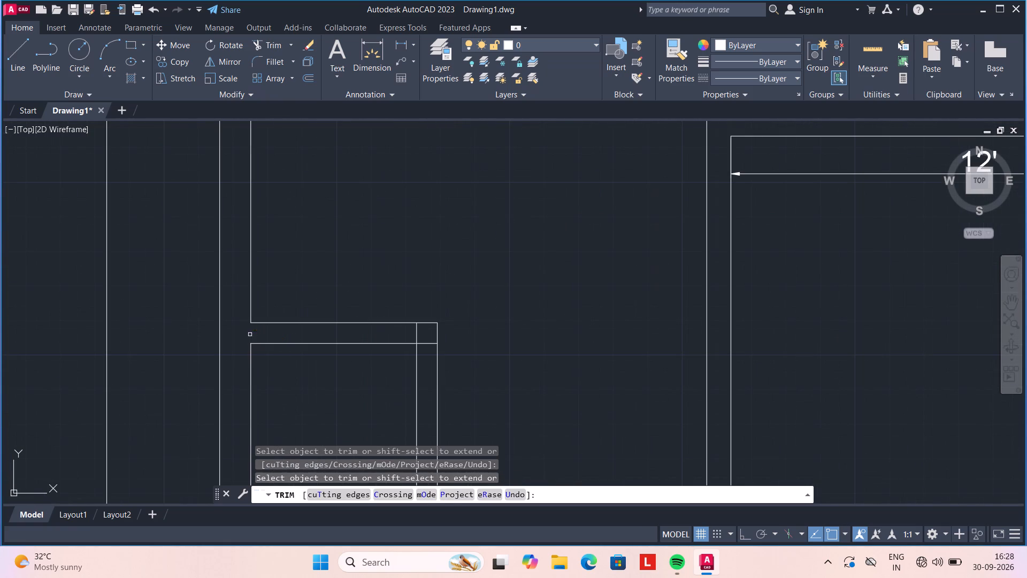
{"action": "left_click", "coordinate": [416, 334]}
{"action": "left_click", "coordinate": [425, 342]}
{"action": "scroll", "coordinate": [427, 345], "scroll_direction": "down", "scroll_amount": 3}
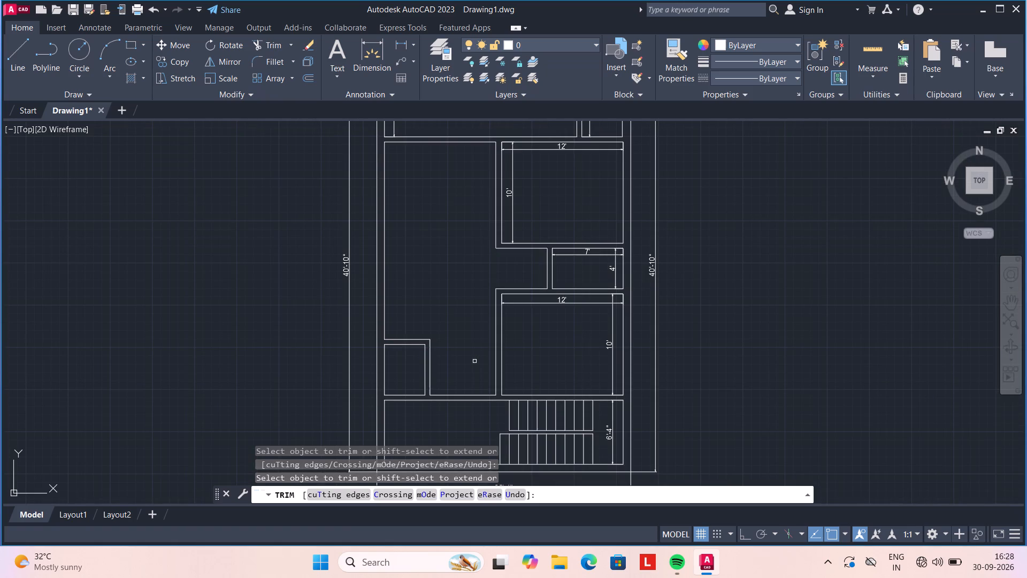
{"action": "key", "text": "Escape"}
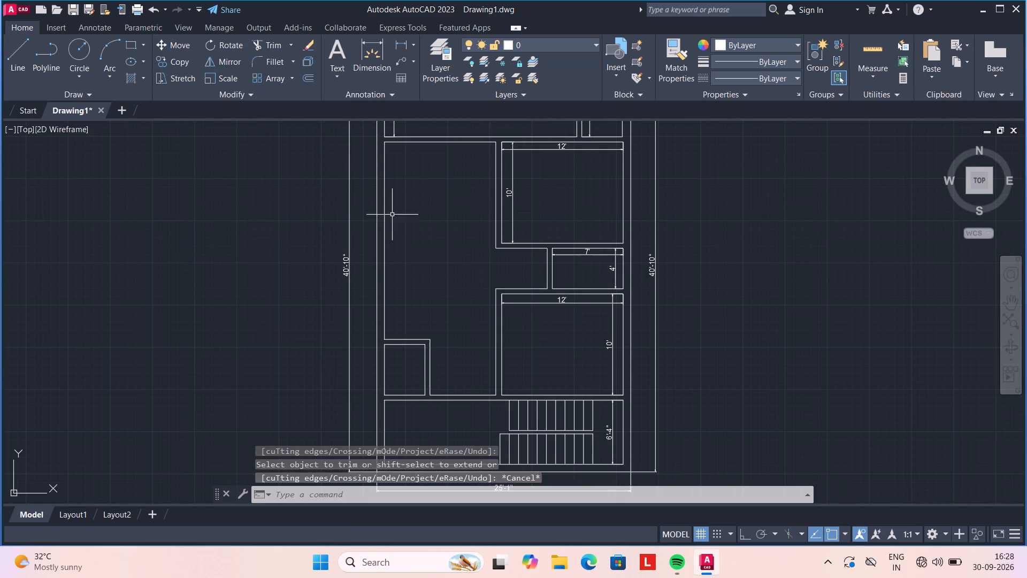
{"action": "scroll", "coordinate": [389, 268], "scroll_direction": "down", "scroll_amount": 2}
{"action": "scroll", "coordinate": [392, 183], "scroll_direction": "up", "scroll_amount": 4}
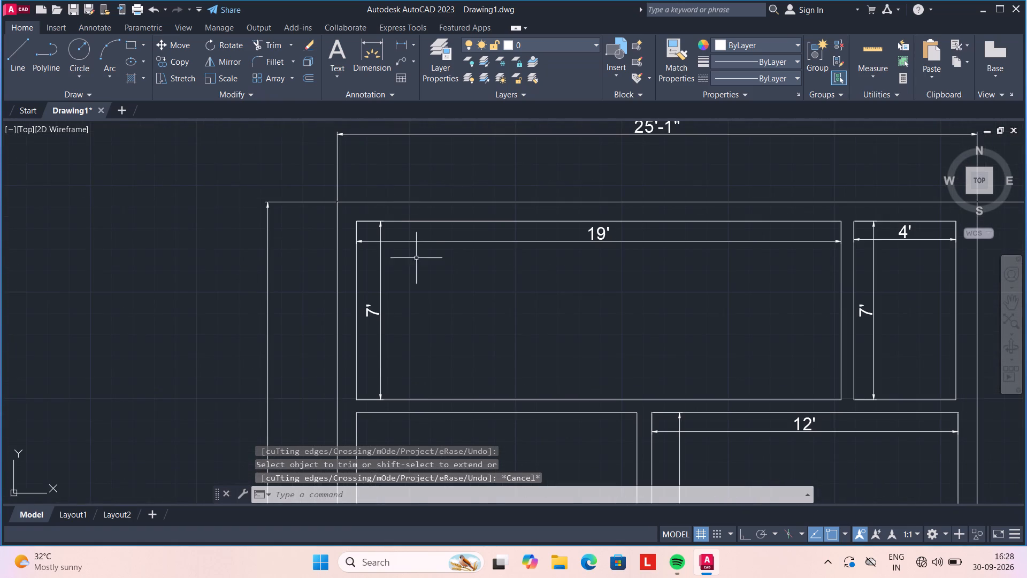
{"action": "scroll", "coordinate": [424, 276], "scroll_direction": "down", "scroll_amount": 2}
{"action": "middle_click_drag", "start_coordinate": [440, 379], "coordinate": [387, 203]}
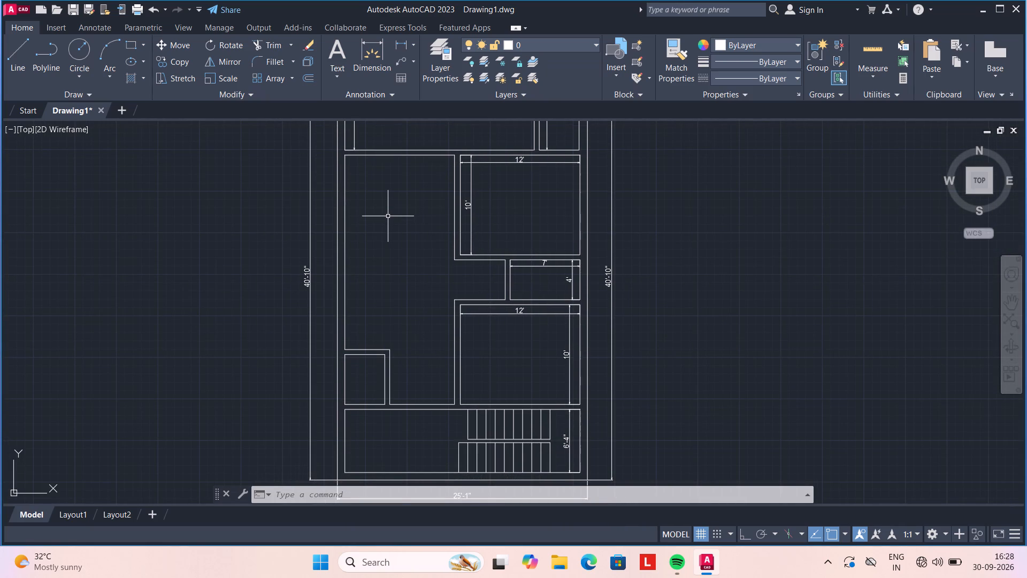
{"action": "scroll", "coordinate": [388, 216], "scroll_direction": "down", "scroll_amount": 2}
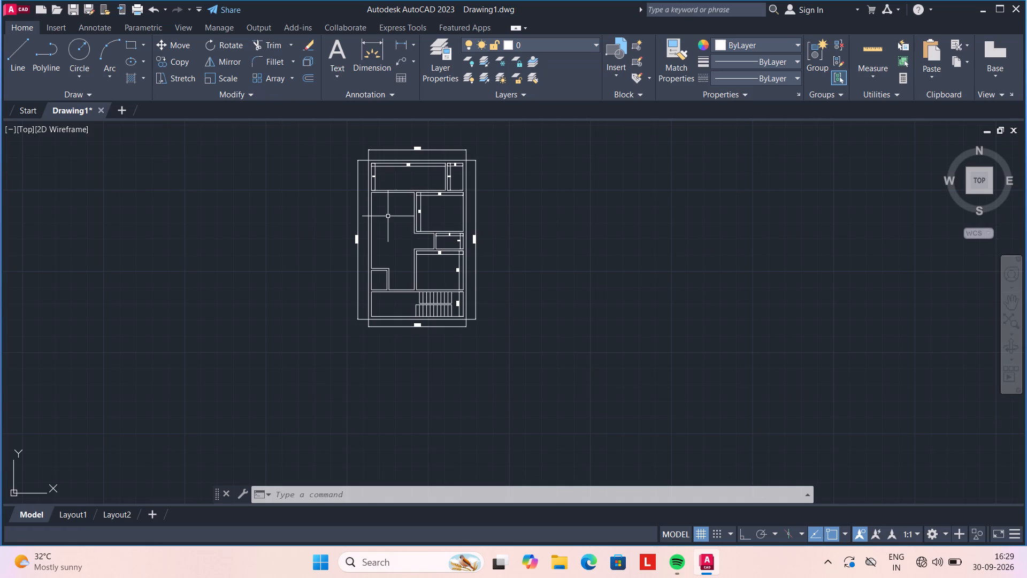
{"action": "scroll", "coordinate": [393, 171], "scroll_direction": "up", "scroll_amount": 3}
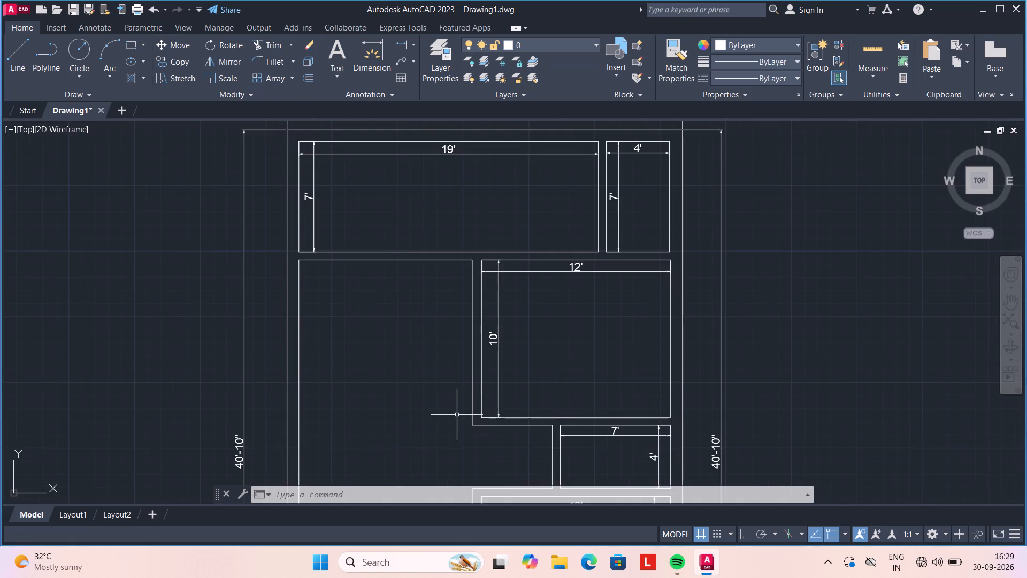
Draw a line 7" left from the central partition's corner at the stair partition, then straight down across the stair partition with Ortho on.
{"action": "middle_click_drag", "start_coordinate": [457, 417], "coordinate": [387, 208]}
{"action": "scroll", "coordinate": [407, 457], "scroll_direction": "up", "scroll_amount": 2}
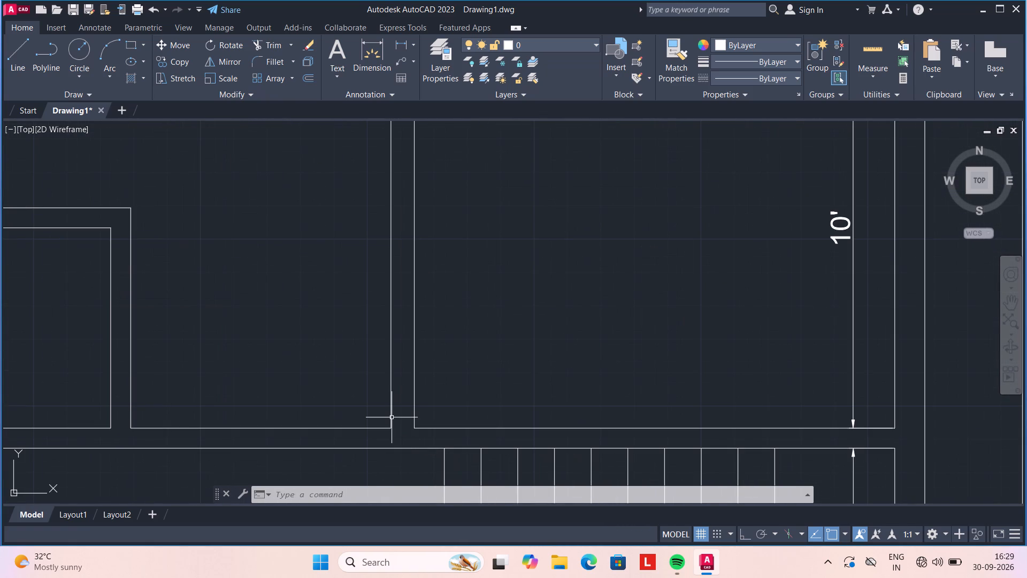
{"action": "key", "text": "l"}
{"action": "key", "text": "Return"}
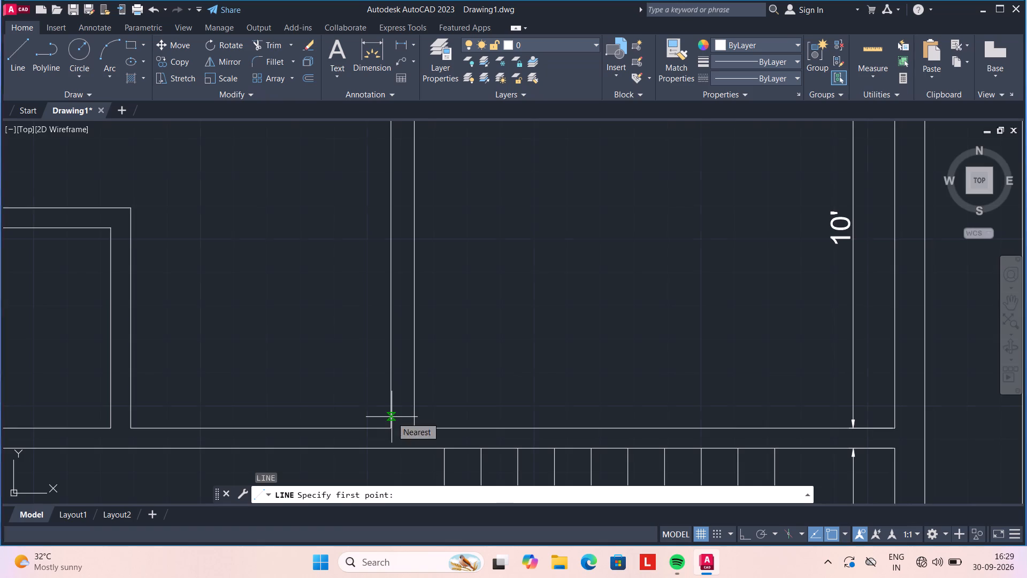
{"action": "scroll", "coordinate": [389, 432], "scroll_direction": "up", "scroll_amount": 3}
{"action": "left_click", "coordinate": [386, 418]}
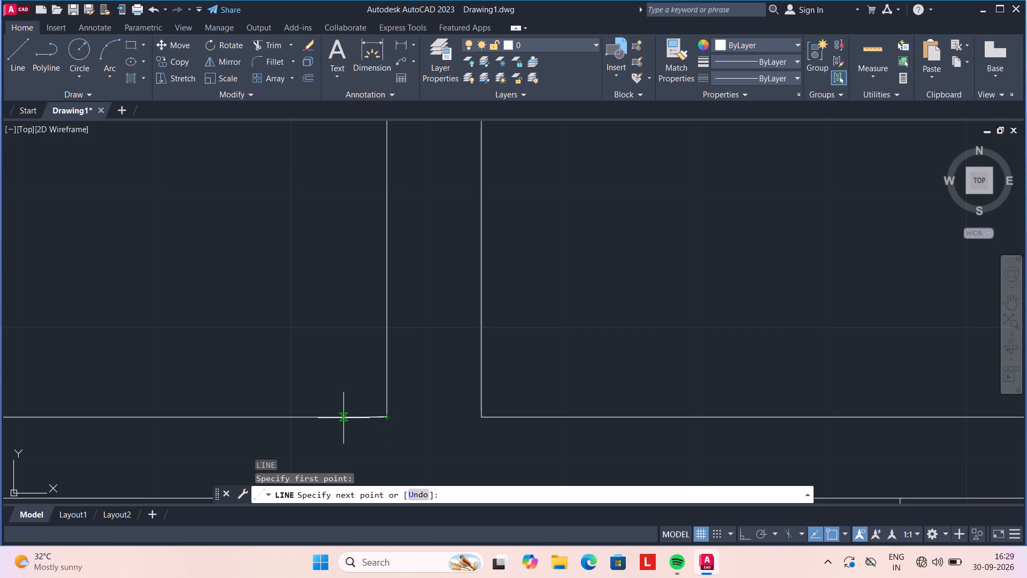
{"action": "type", "text": "7\""}
{"action": "key", "text": "Return"}
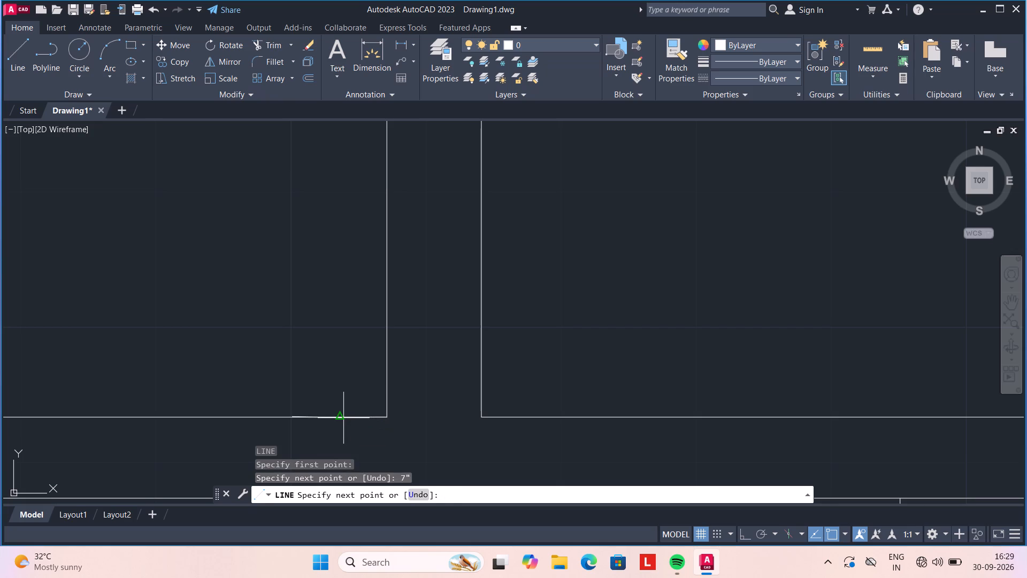
{"action": "scroll", "coordinate": [319, 429], "scroll_direction": "down", "scroll_amount": 2}
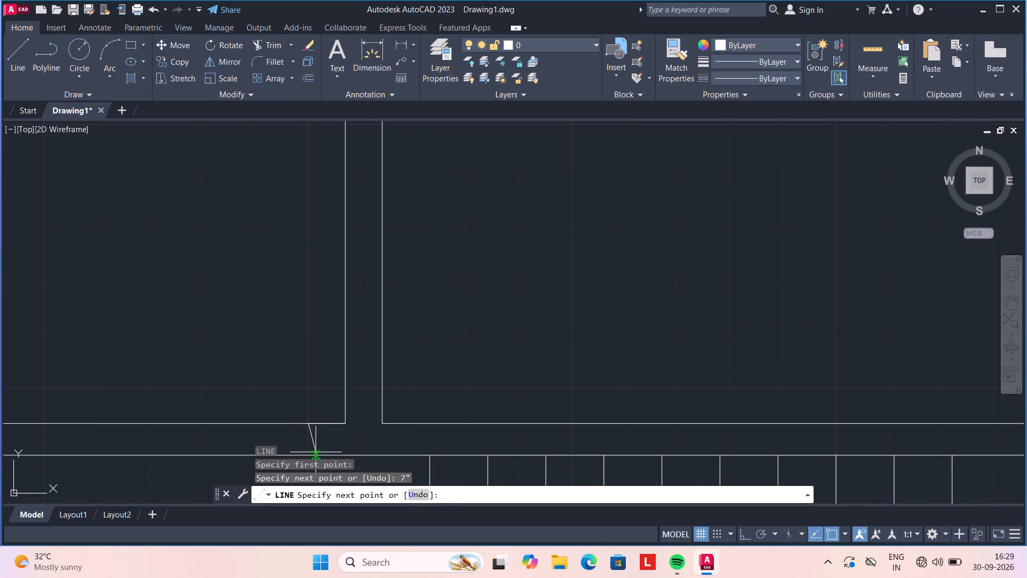
{"action": "key", "text": "F8"}
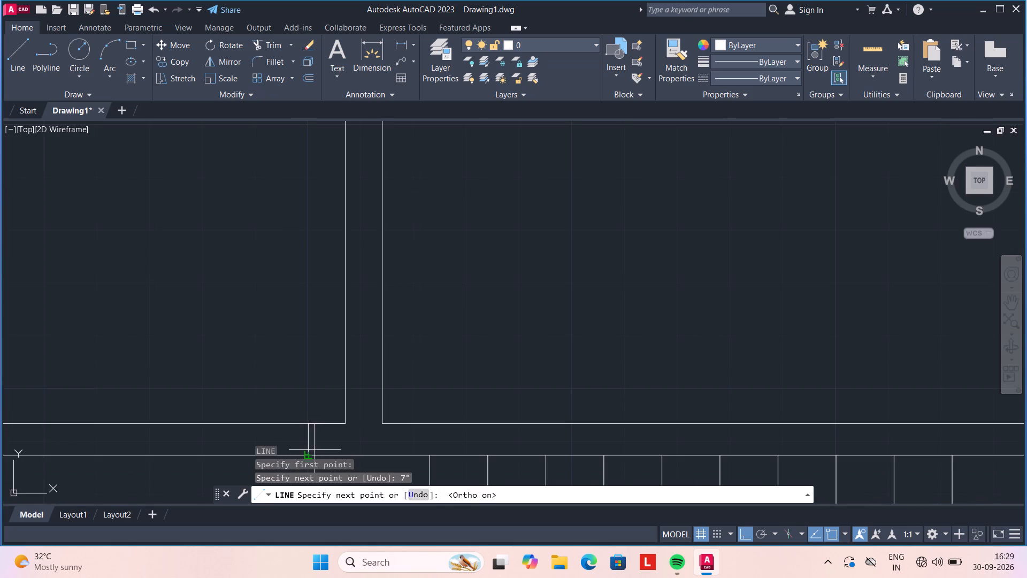
{"action": "scroll", "coordinate": [307, 453], "scroll_direction": "up", "scroll_amount": 5}
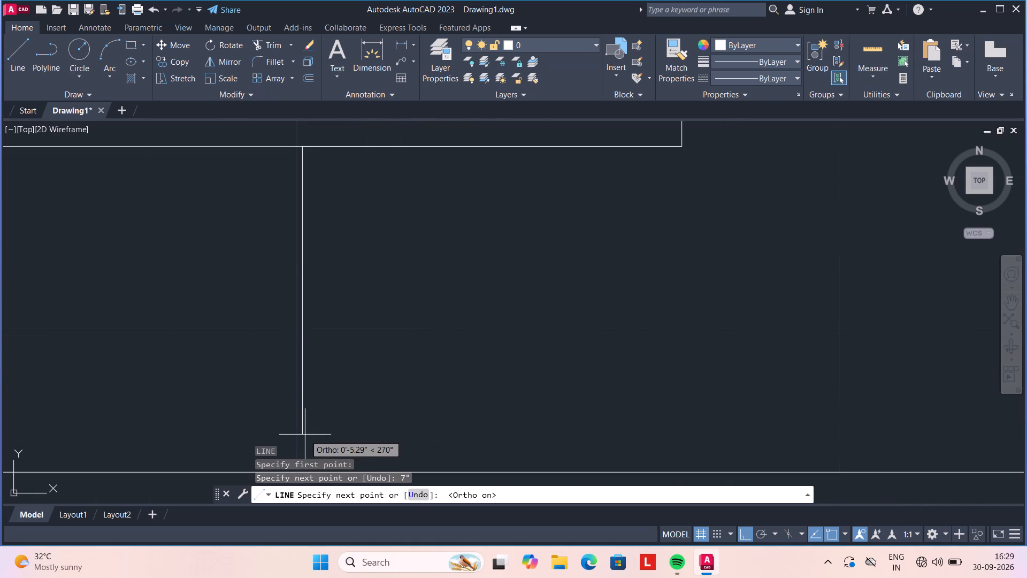
{"action": "middle_click_drag", "start_coordinate": [305, 435], "coordinate": [305, 240]}
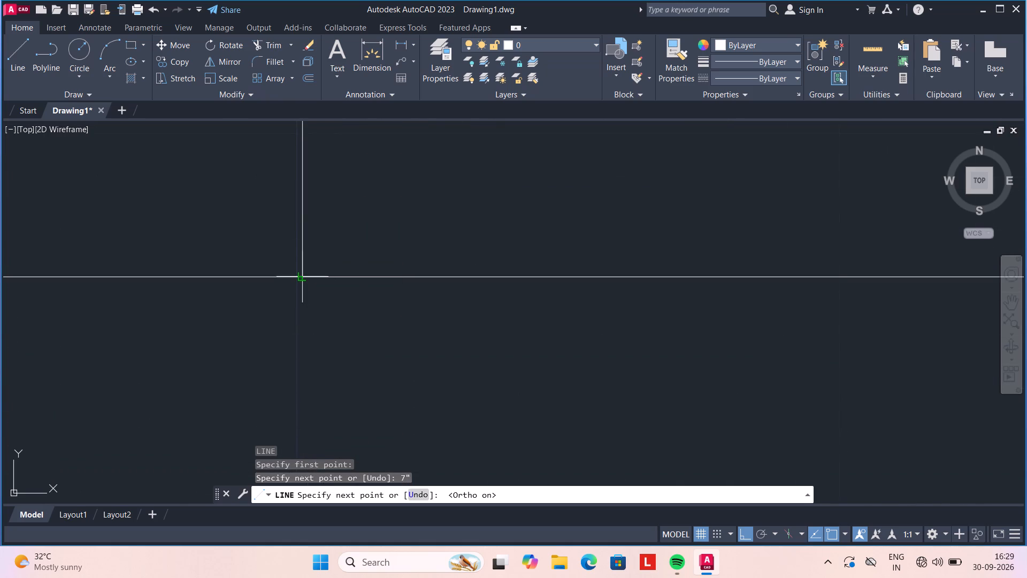
{"action": "left_click", "coordinate": [302, 277]}
{"action": "key", "text": "space"}
{"action": "scroll", "coordinate": [378, 241], "scroll_direction": "down", "scroll_amount": 3}
Delete the 7" horizontal guide segment, leaving the short vertical line across the stair partition.
{"action": "middle_click_drag", "start_coordinate": [384, 196], "coordinate": [390, 255]}
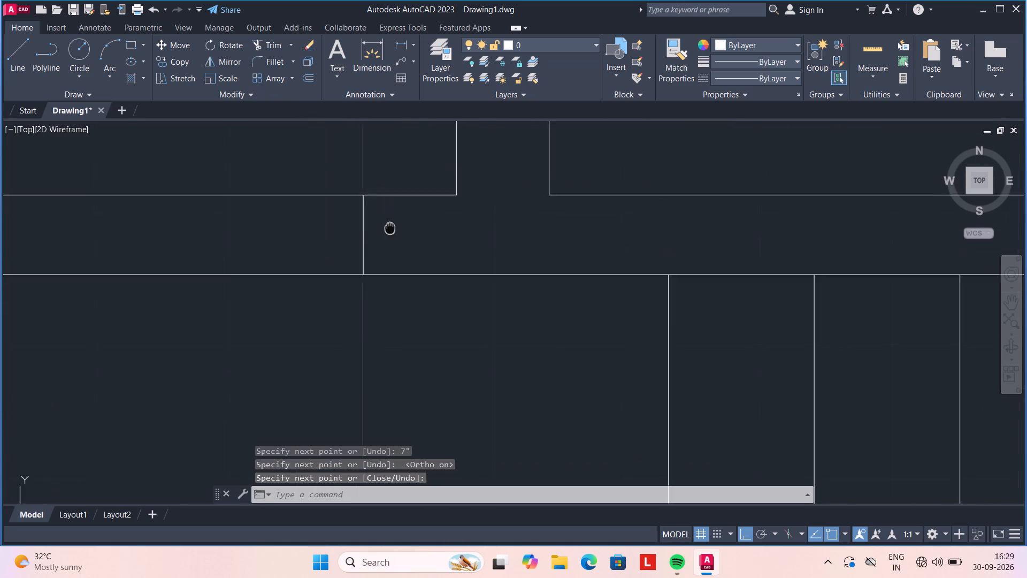
{"action": "middle_click_drag", "start_coordinate": [390, 255], "coordinate": [384, 349]}
{"action": "scroll", "coordinate": [384, 349], "scroll_direction": "up", "scroll_amount": 2}
{"action": "left_click", "coordinate": [423, 280]}
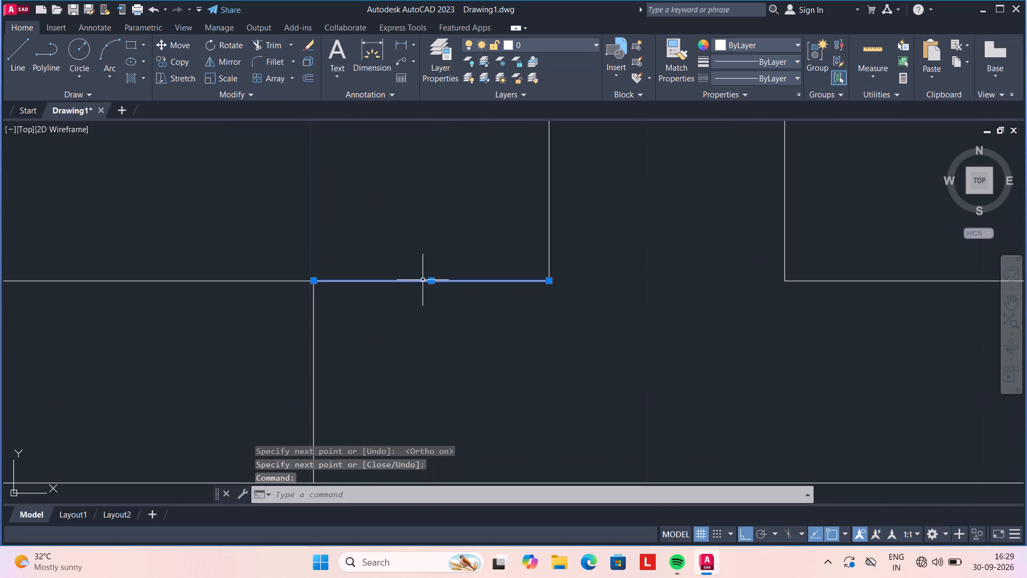
{"action": "key", "text": "Delete"}
{"action": "scroll", "coordinate": [405, 262], "scroll_direction": "down", "scroll_amount": 2}
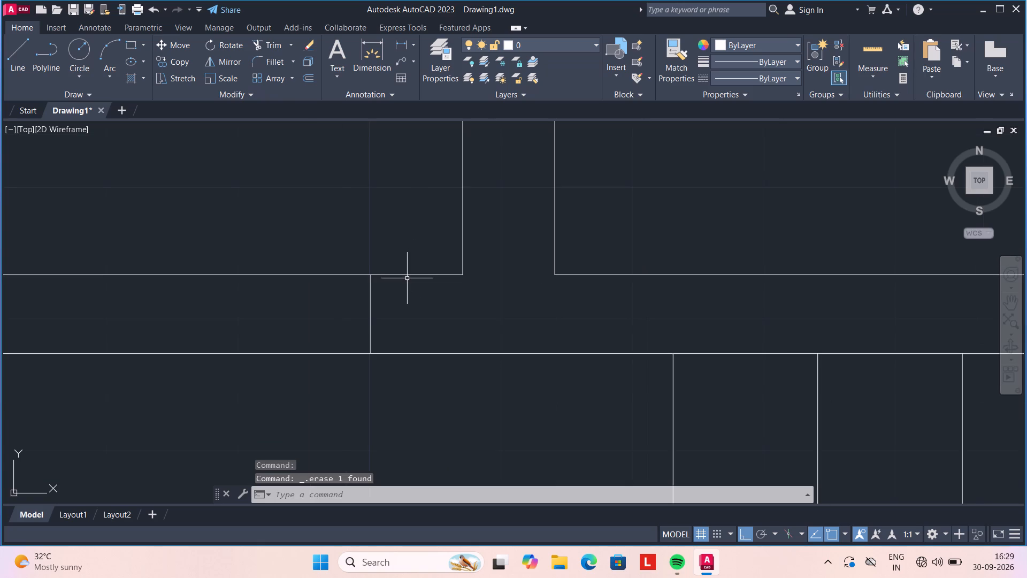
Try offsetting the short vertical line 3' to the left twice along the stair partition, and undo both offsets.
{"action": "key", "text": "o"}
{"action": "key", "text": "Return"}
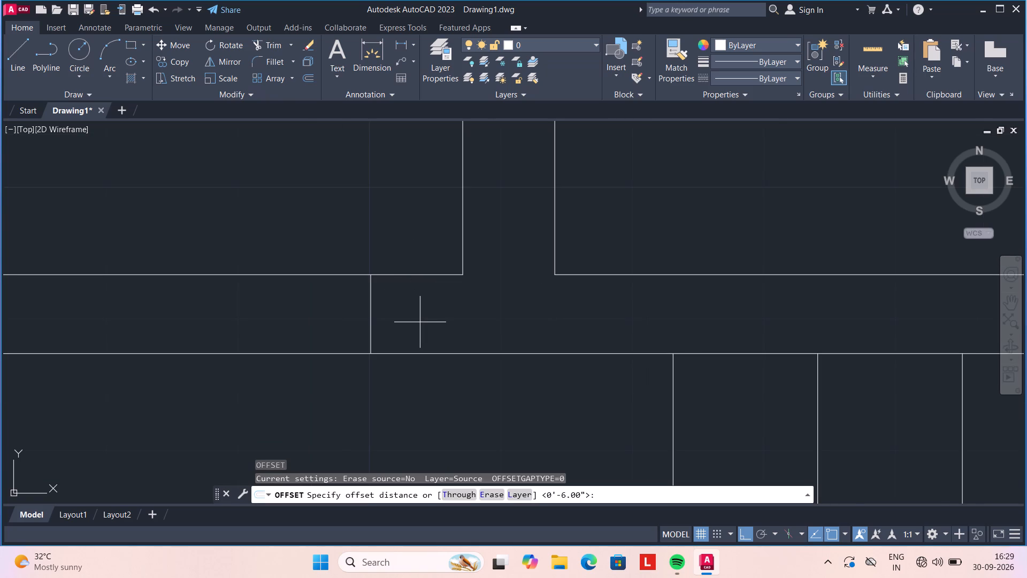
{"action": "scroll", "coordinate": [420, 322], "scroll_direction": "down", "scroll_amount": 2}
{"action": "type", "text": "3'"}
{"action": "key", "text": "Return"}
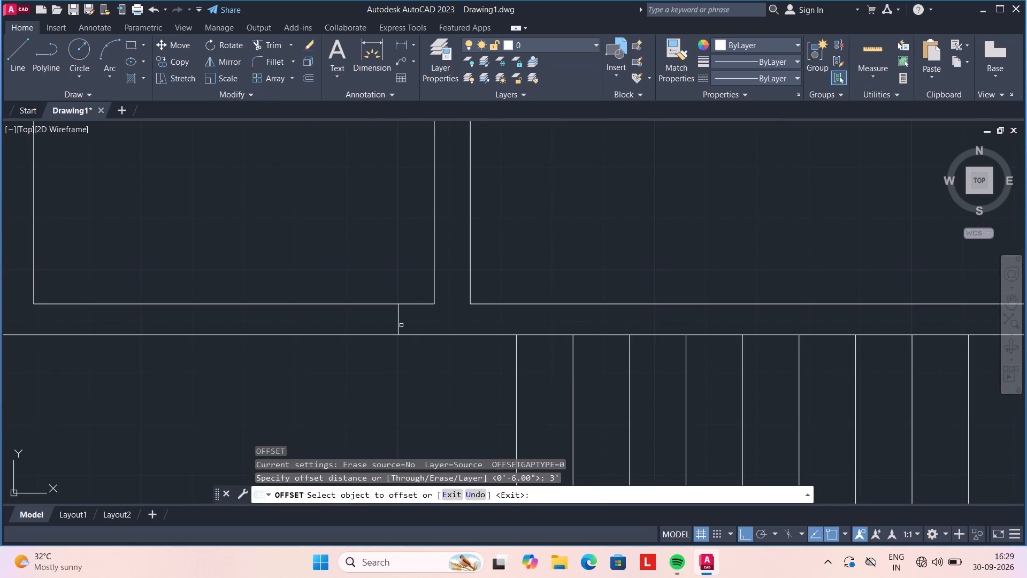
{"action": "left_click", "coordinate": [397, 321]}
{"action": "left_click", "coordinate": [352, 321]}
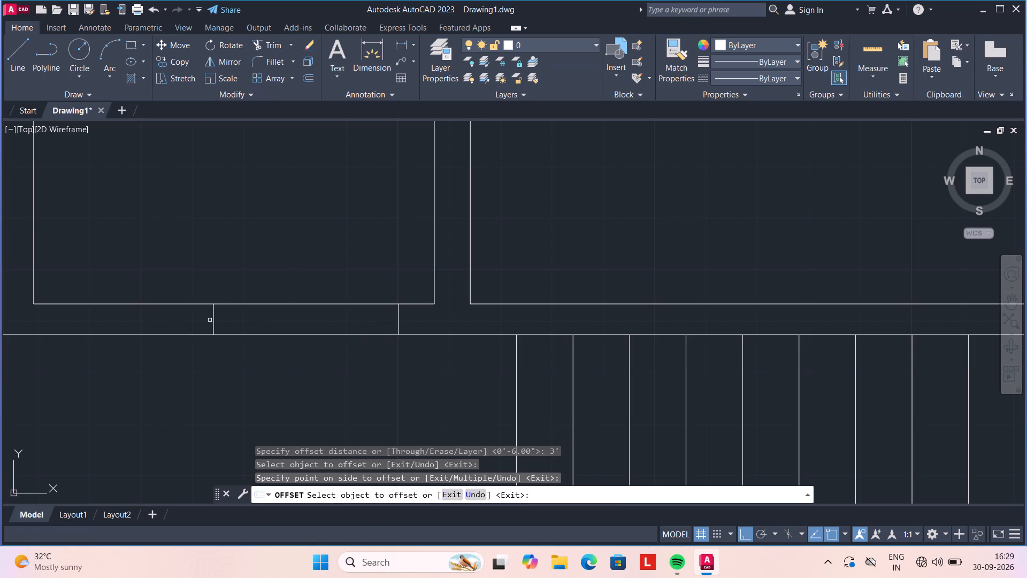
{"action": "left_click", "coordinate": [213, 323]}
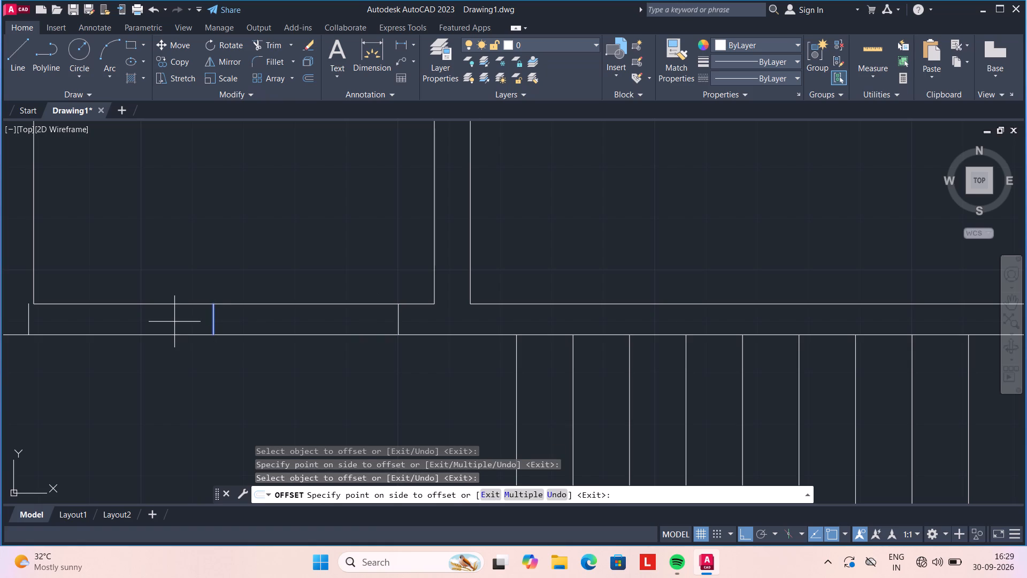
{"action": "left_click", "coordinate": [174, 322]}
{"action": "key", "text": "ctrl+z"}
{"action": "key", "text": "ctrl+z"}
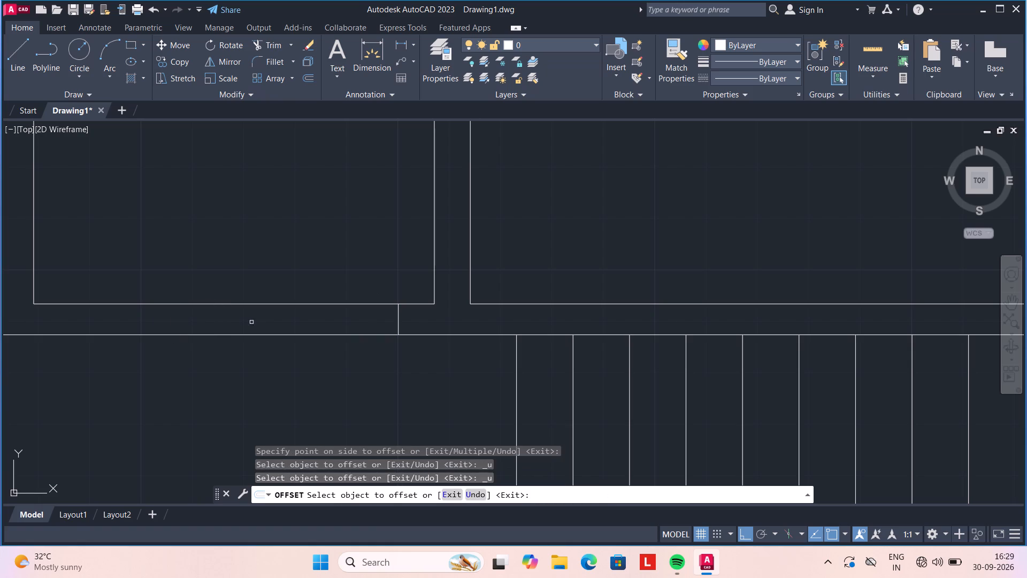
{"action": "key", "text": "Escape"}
Offset the short vertical line 2'6" to the left, and offset the resulting line another 2'6" left along the stair partition.
{"action": "key", "text": "o"}
{"action": "key", "text": "Return"}
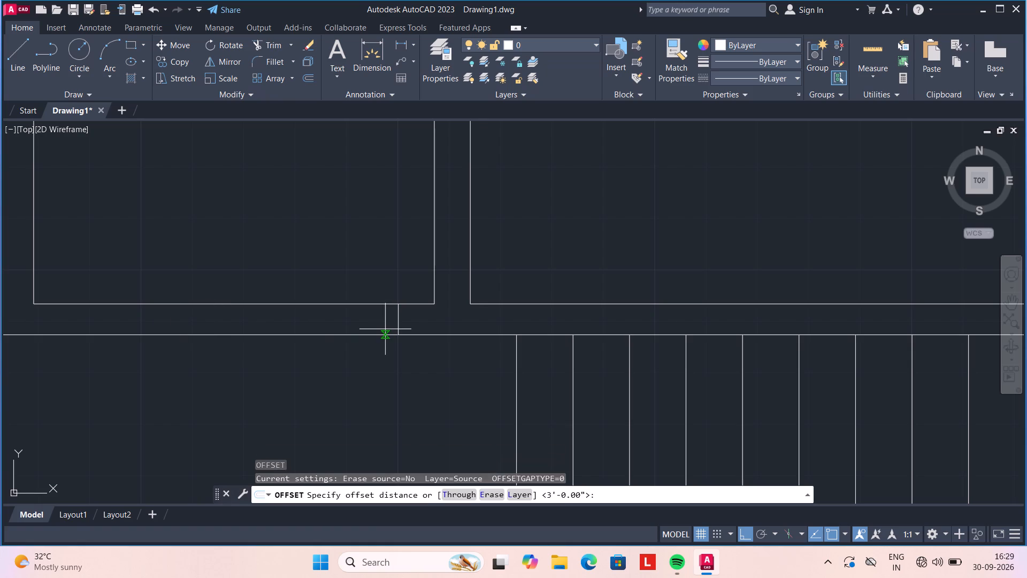
{"action": "type", "text": "2'6\""}
{"action": "key", "text": "Return"}
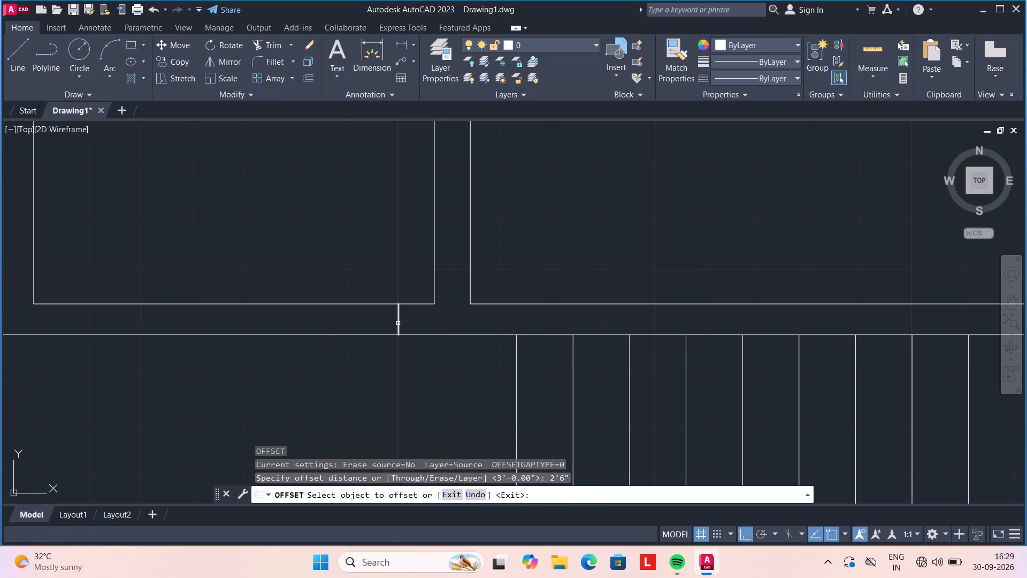
{"action": "left_click", "coordinate": [397, 321]}
{"action": "left_click", "coordinate": [350, 318]}
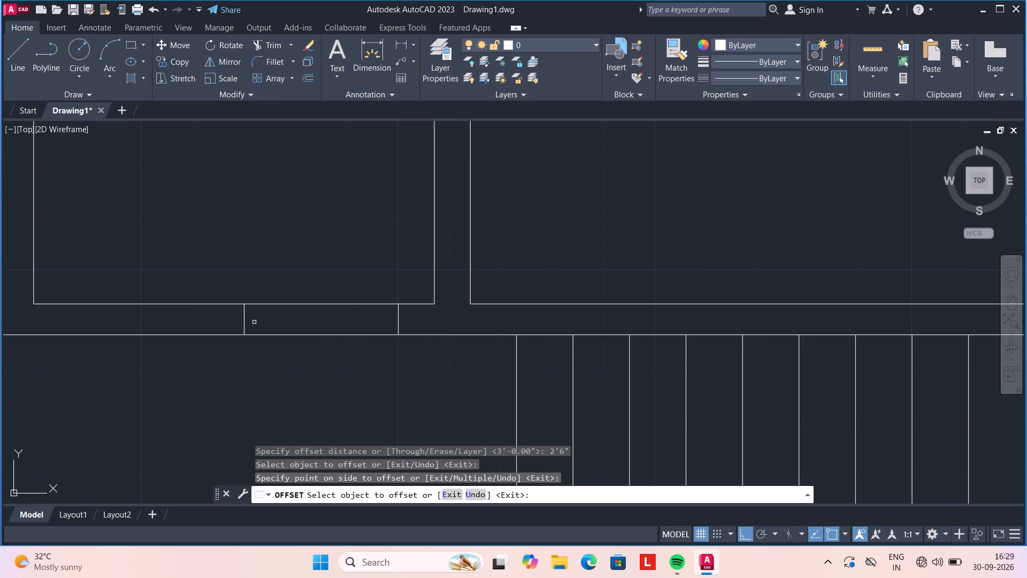
{"action": "left_click", "coordinate": [245, 320]}
{"action": "left_click", "coordinate": [186, 317]}
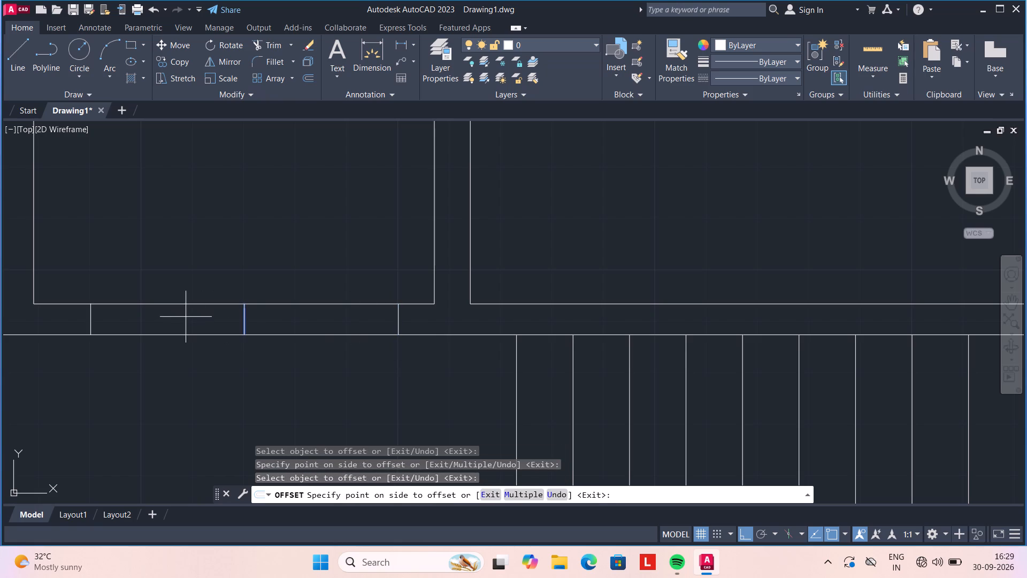
{"action": "key", "text": "Escape"}
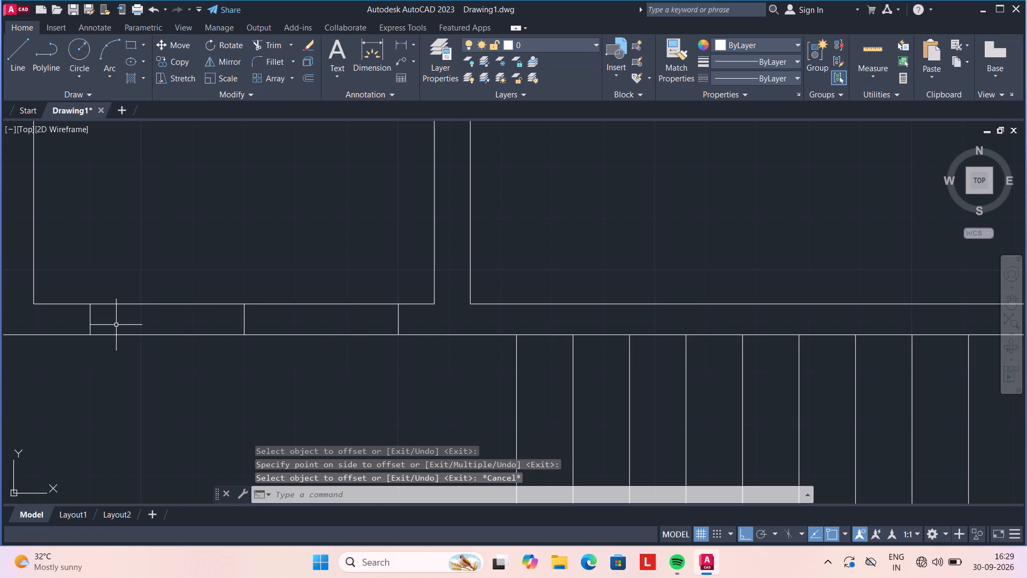
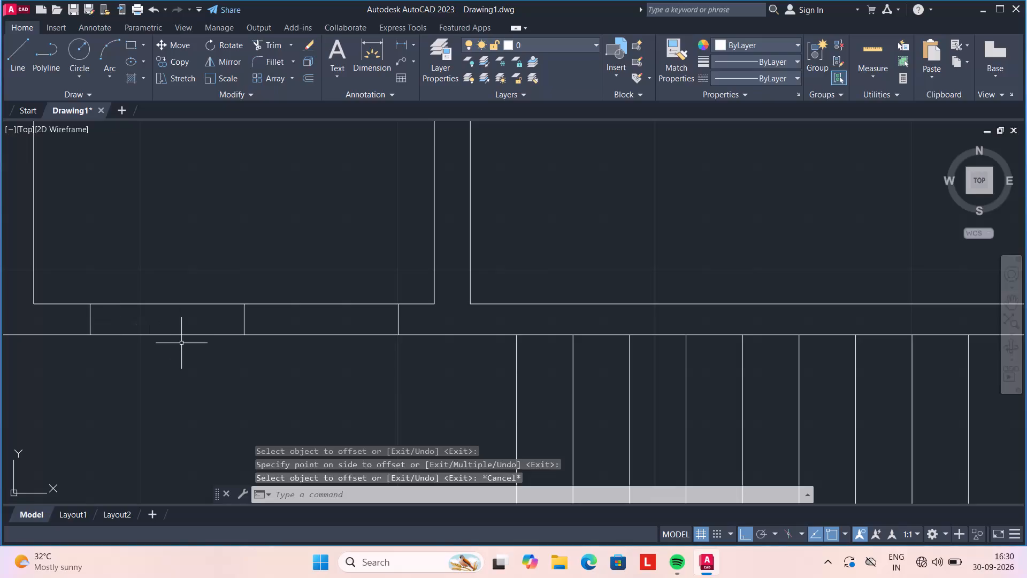
Trim both stair-partition lines between the outer two short vertical lines to cut the double-door opening.
{"action": "type", "text": "TR"}
{"action": "key", "text": "space"}
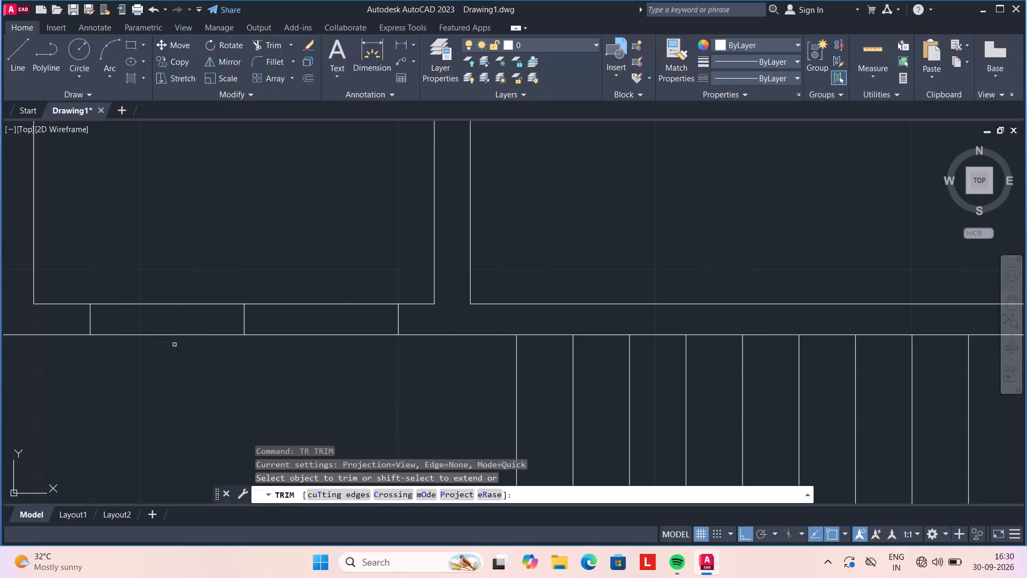
{"action": "left_click", "coordinate": [178, 291]}
{"action": "left_click", "coordinate": [178, 385]}
{"action": "left_click", "coordinate": [329, 235]}
{"action": "left_click", "coordinate": [329, 371]}
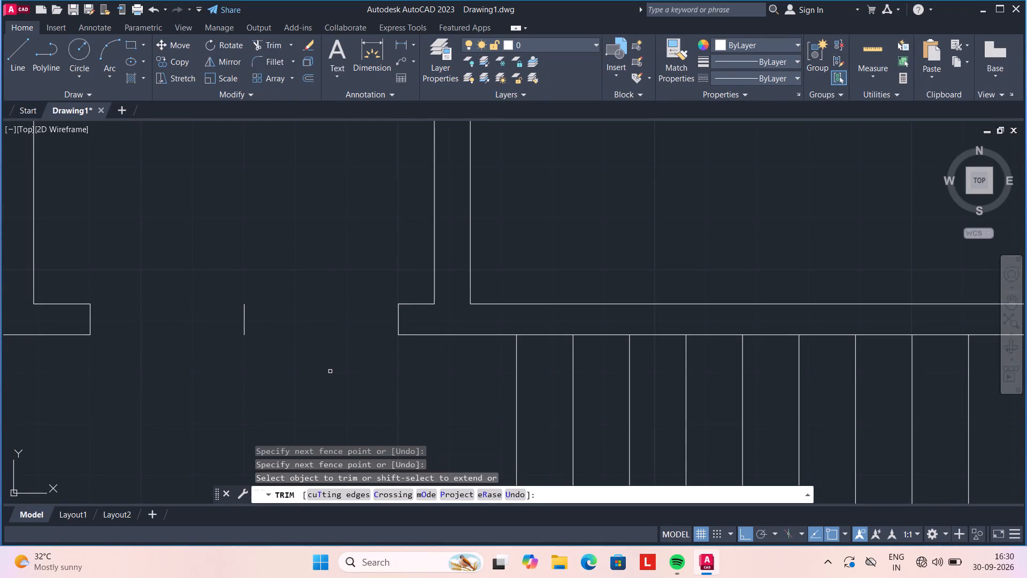
{"action": "key", "text": "Escape"}
Draw a 3" by 2'6" rectangle as a door leaf, rising from the upper corner of the opening's left jamb.
{"action": "type", "text": "REC"}
{"action": "key", "text": "space"}
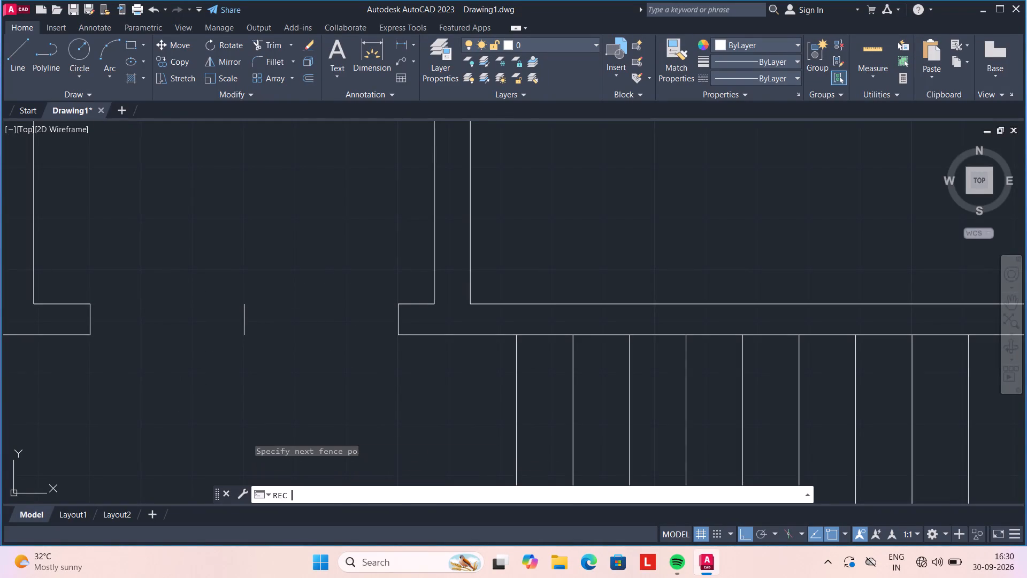
{"action": "left_click", "coordinate": [91, 305]}
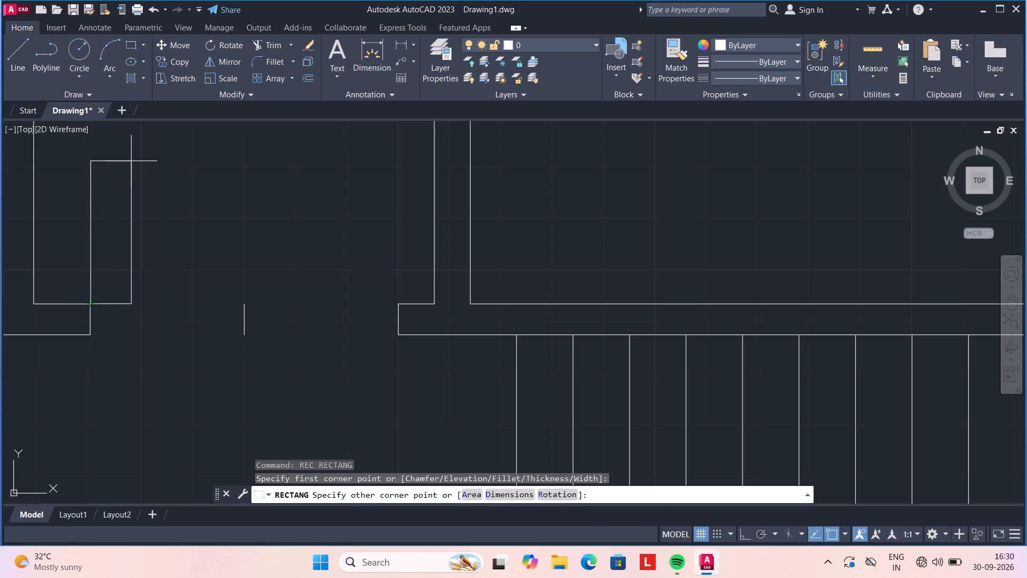
{"action": "type", "text": "D"}
{"action": "key", "text": "space"}
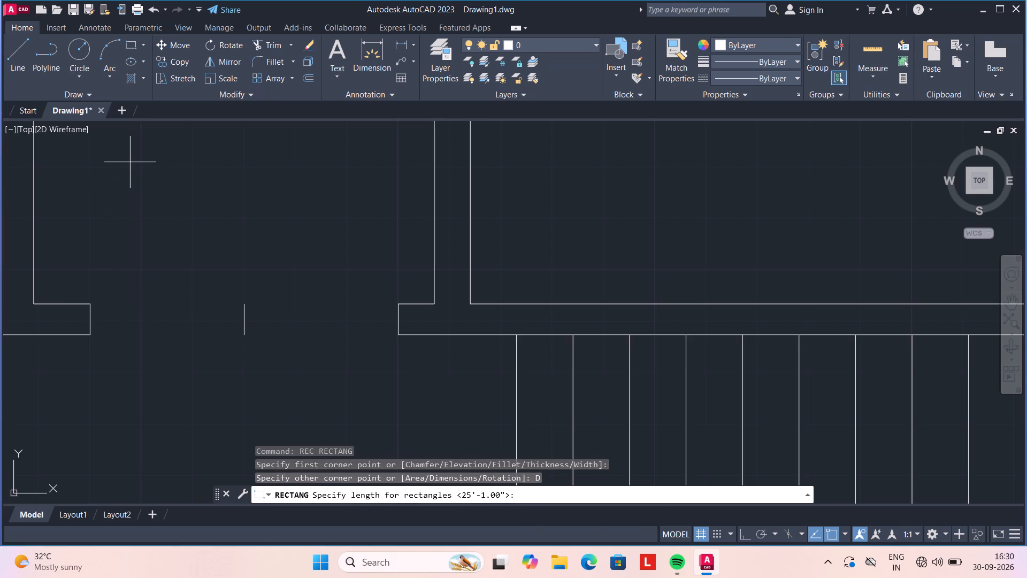
{"action": "type", "text": "3\""}
{"action": "key", "text": "Return"}
{"action": "type", "text": "2'6\""}
{"action": "key", "text": "Return"}
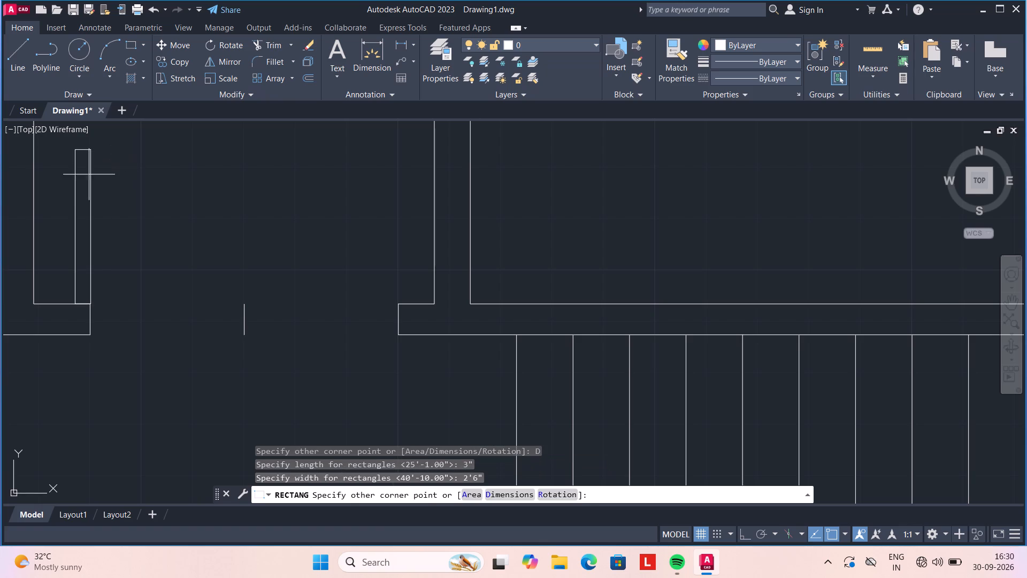
{"action": "left_click", "coordinate": [186, 194]}
Draw a zero-height rectangle between the two top corners of the door leaf.
{"action": "key", "text": "space"}
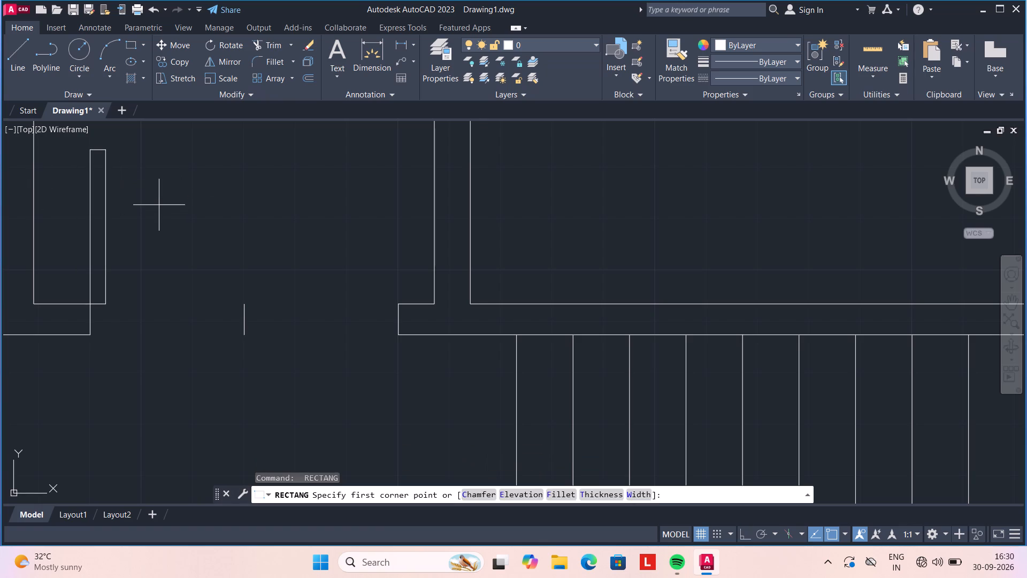
{"action": "type", "text": "A"}
{"action": "key", "text": "space"}
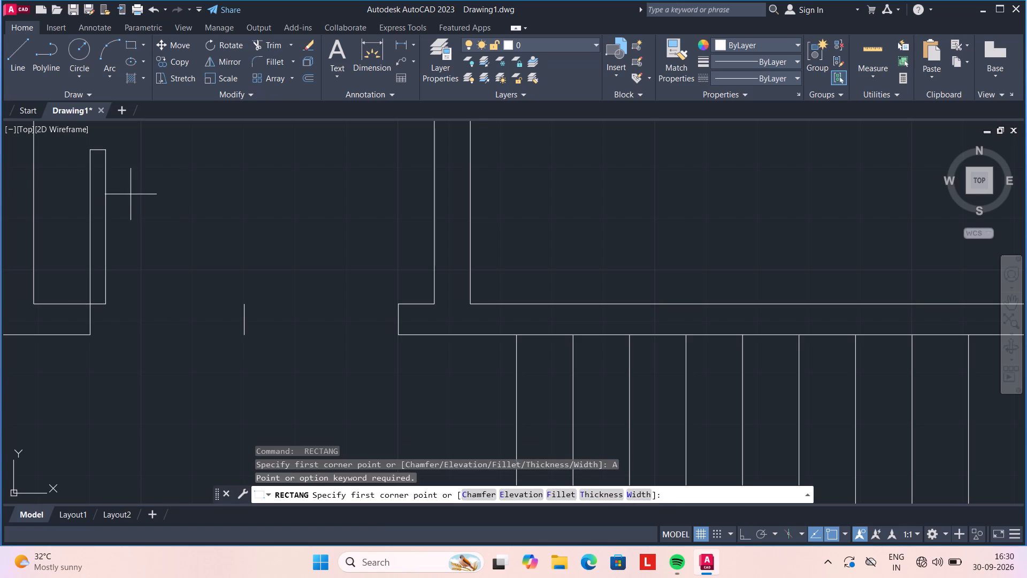
{"action": "left_click", "coordinate": [91, 152]}
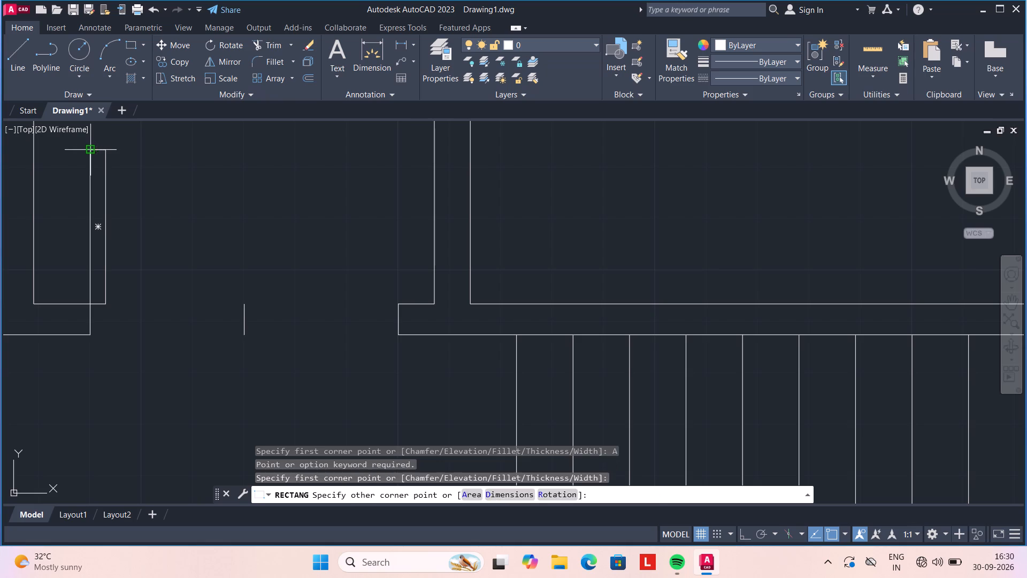
{"action": "left_click", "coordinate": [105, 151]}
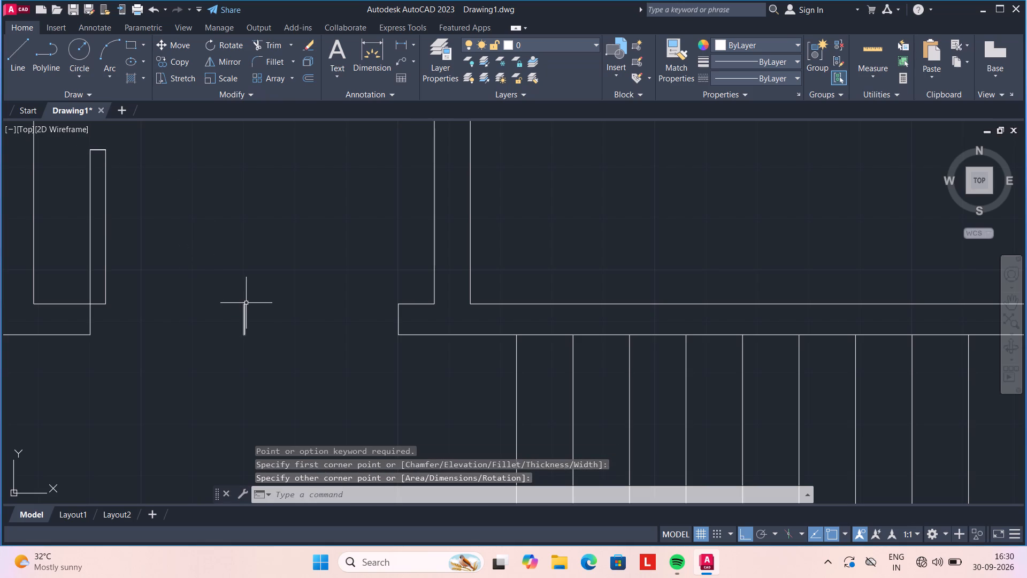
{"action": "key", "text": "Escape"}
Draw a three-point arc from the upper end of the opening's middle line through the leaf's top-right corner to its top-left corner.
{"action": "type", "text": "A"}
{"action": "key", "text": "space"}
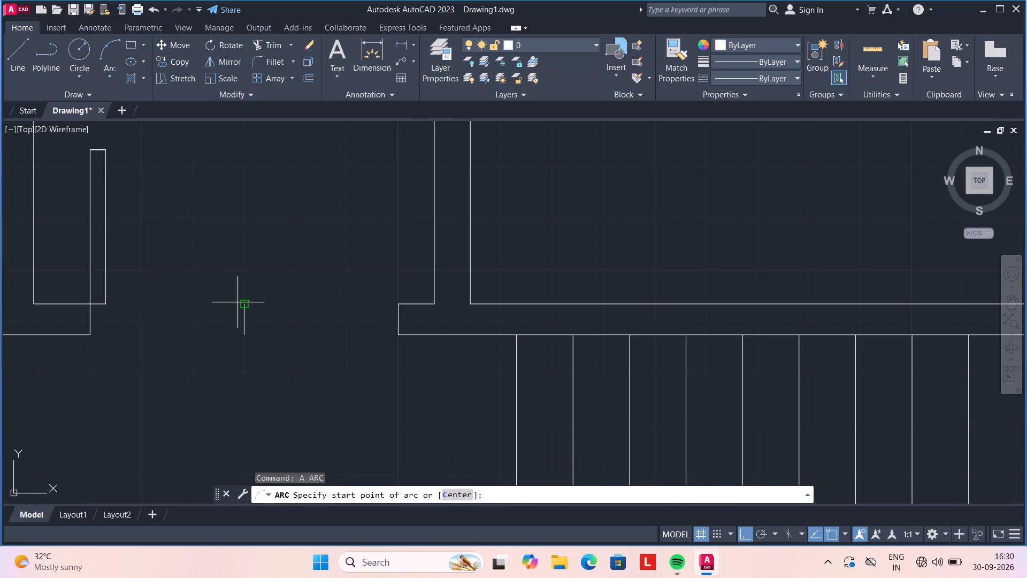
{"action": "left_click", "coordinate": [242, 305]}
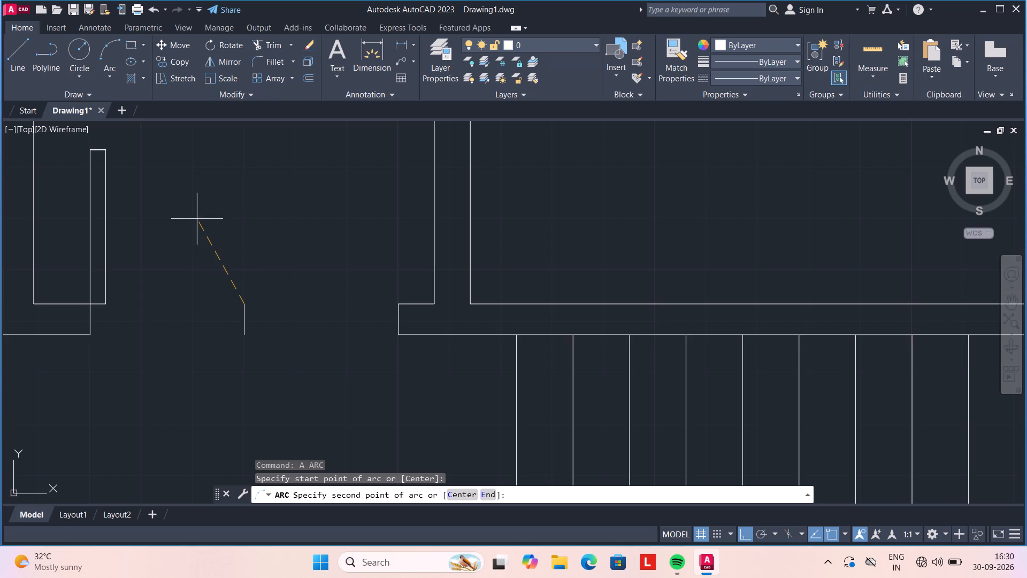
{"action": "left_click", "coordinate": [103, 151]}
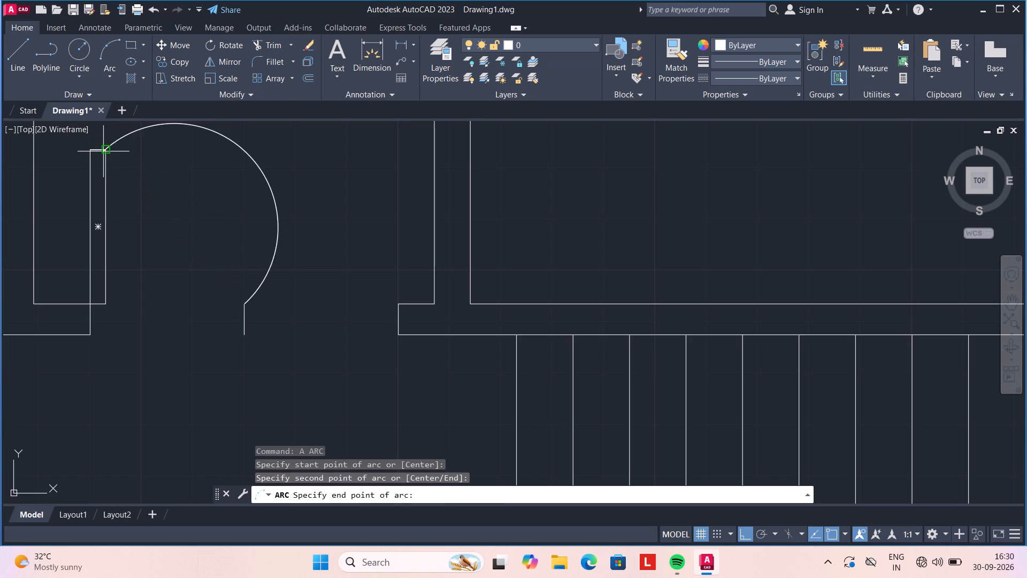
{"action": "left_click", "coordinate": [91, 150]}
{"action": "key", "text": "space"}
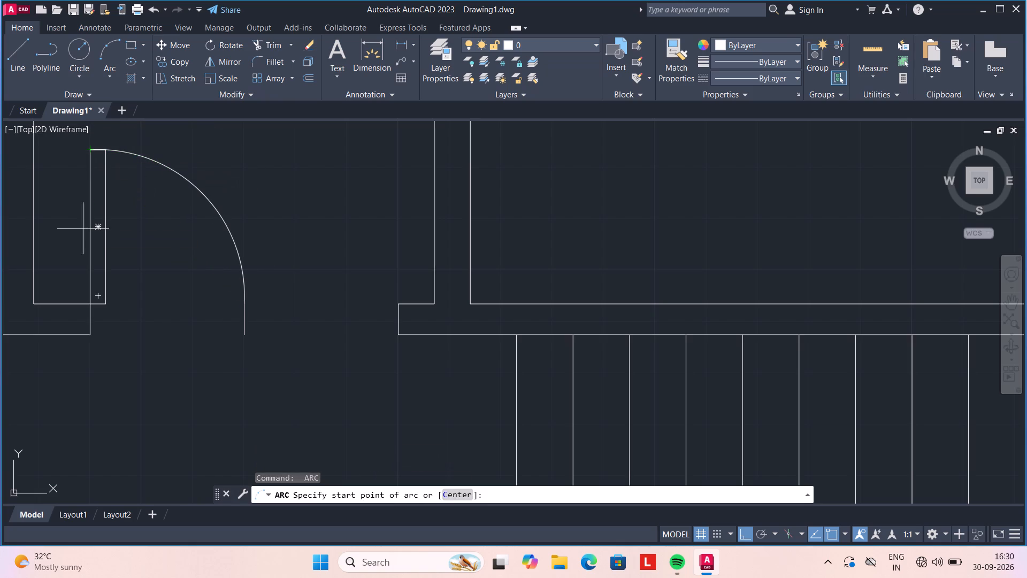
{"action": "key", "text": "Escape"}
Mirror the door leaf and swing arc about the vertical line at the opening's middle, keeping the originals.
{"action": "left_click", "coordinate": [267, 220]}
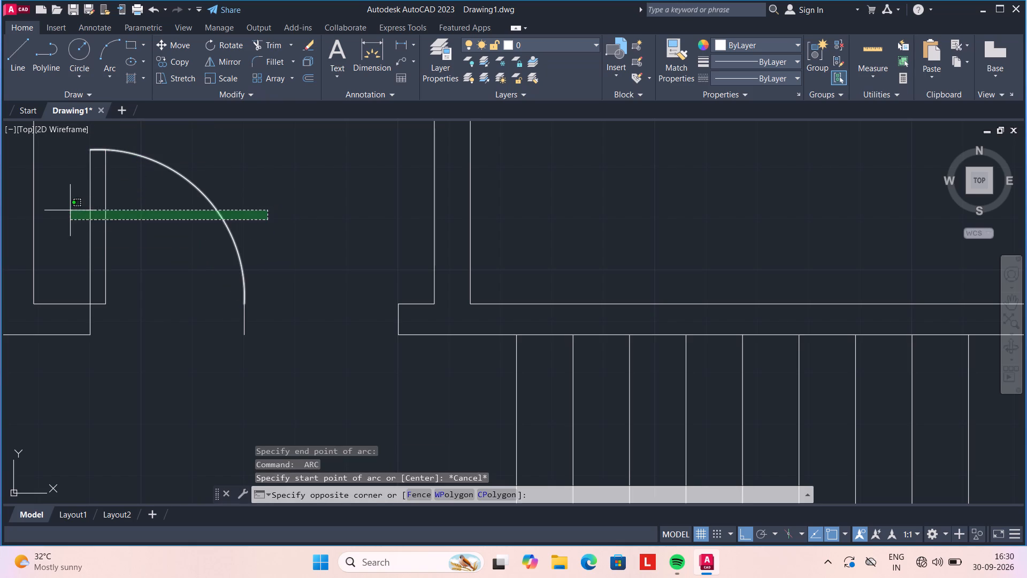
{"action": "left_click", "coordinate": [52, 198]}
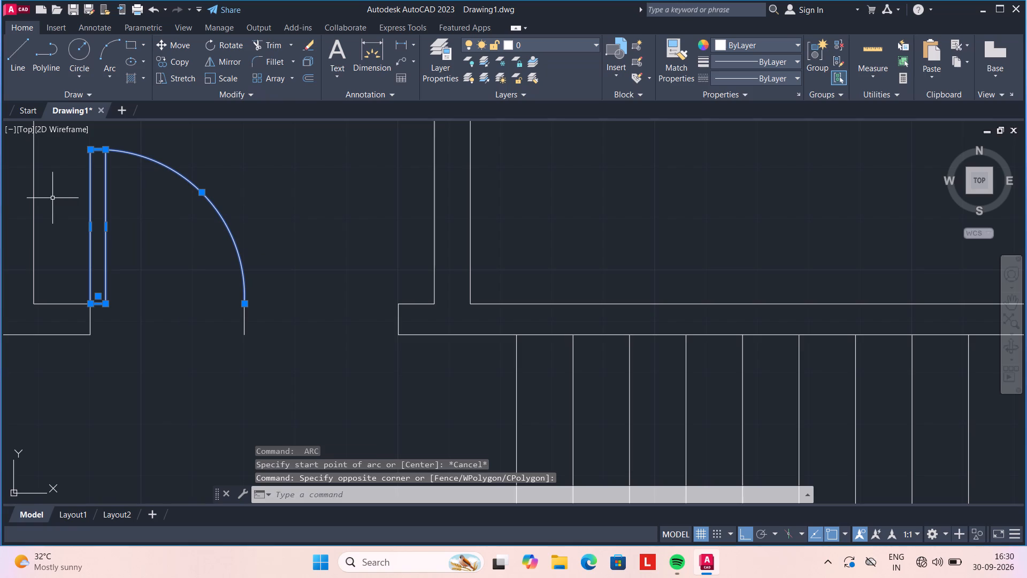
{"action": "key", "text": "m"}
{"action": "key", "text": "i"}
{"action": "key", "text": "space"}
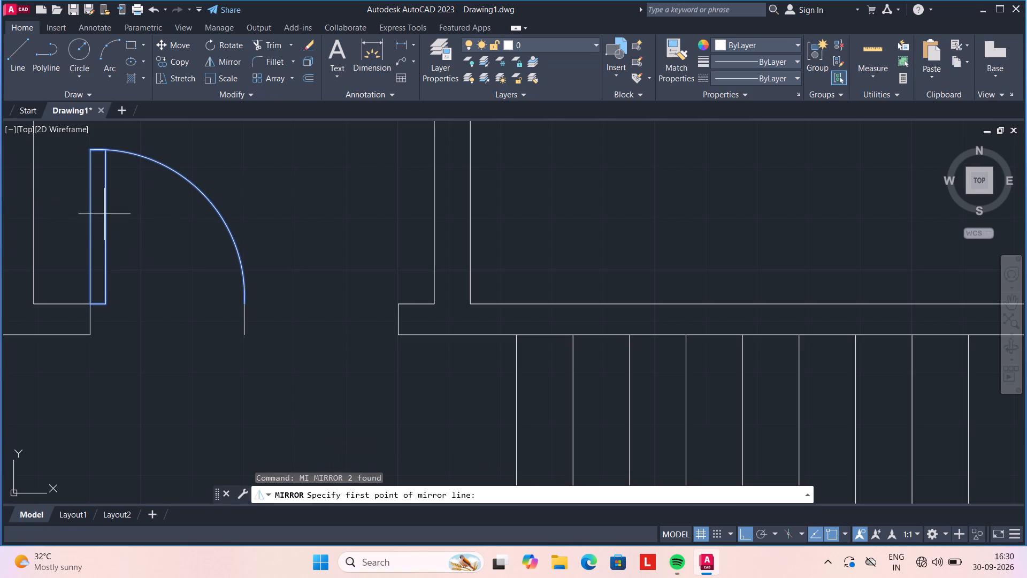
{"action": "left_click", "coordinate": [243, 305]}
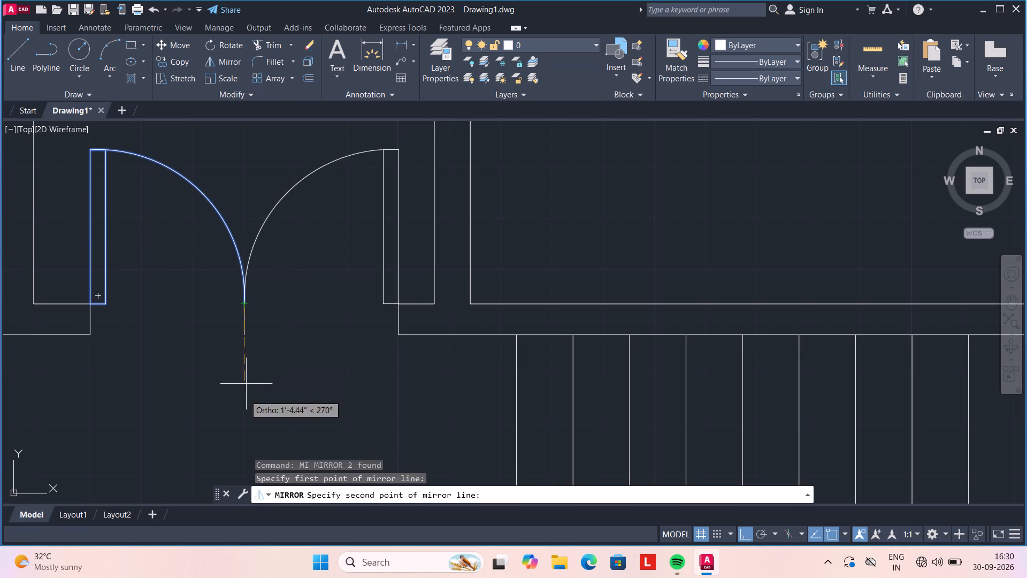
{"action": "left_click", "coordinate": [233, 361]}
{"action": "key", "text": "space"}
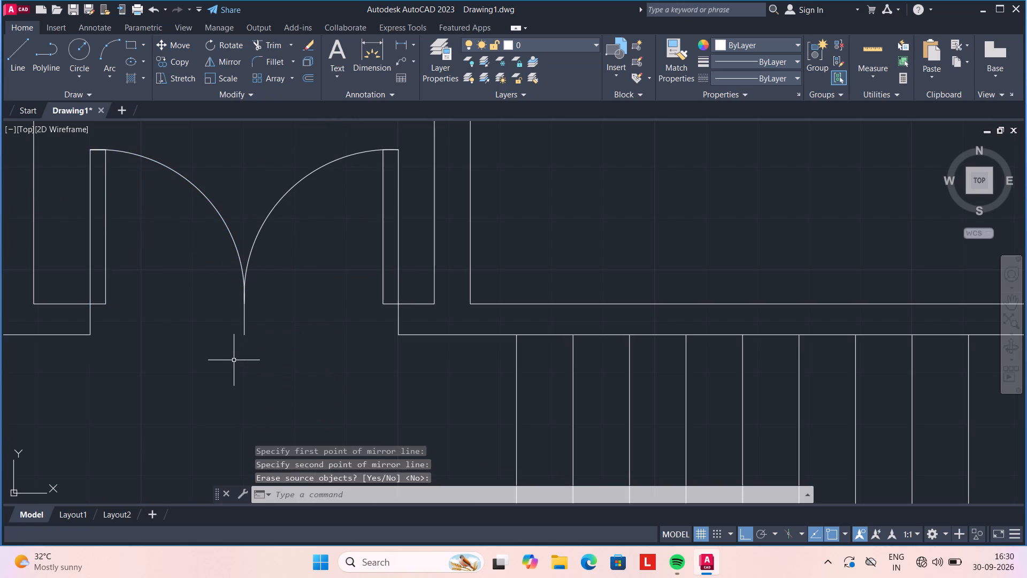
{"action": "key", "text": "Escape"}
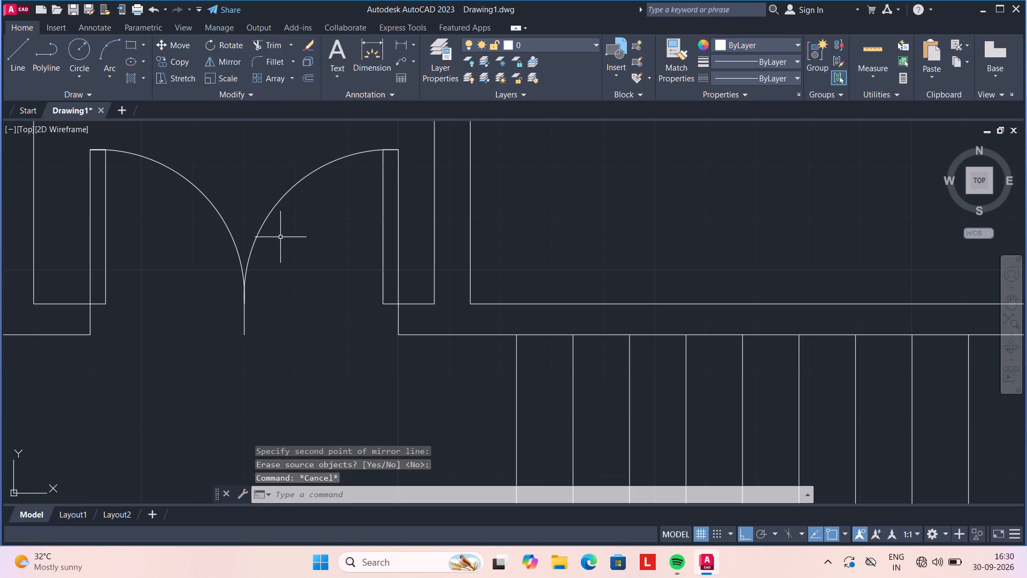
Delete the short vertical line left in the middle of the double-door opening.
{"action": "left_click", "coordinate": [243, 322]}
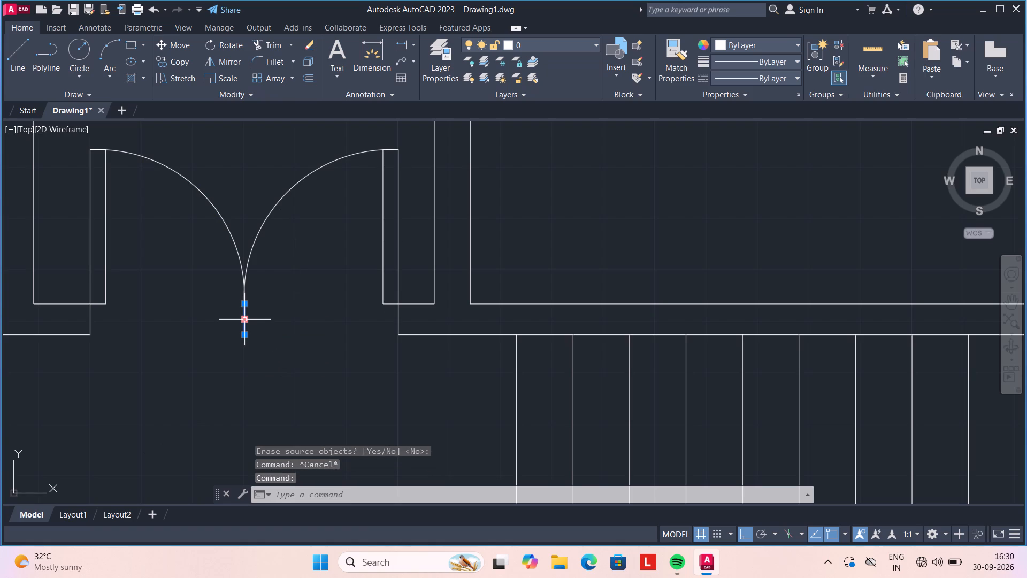
{"action": "key", "text": "Delete"}
Dimension the inner width of the small room left of the double door, placing the dimension just below its top wall.
{"action": "scroll", "coordinate": [243, 309], "scroll_direction": "down", "scroll_amount": 3}
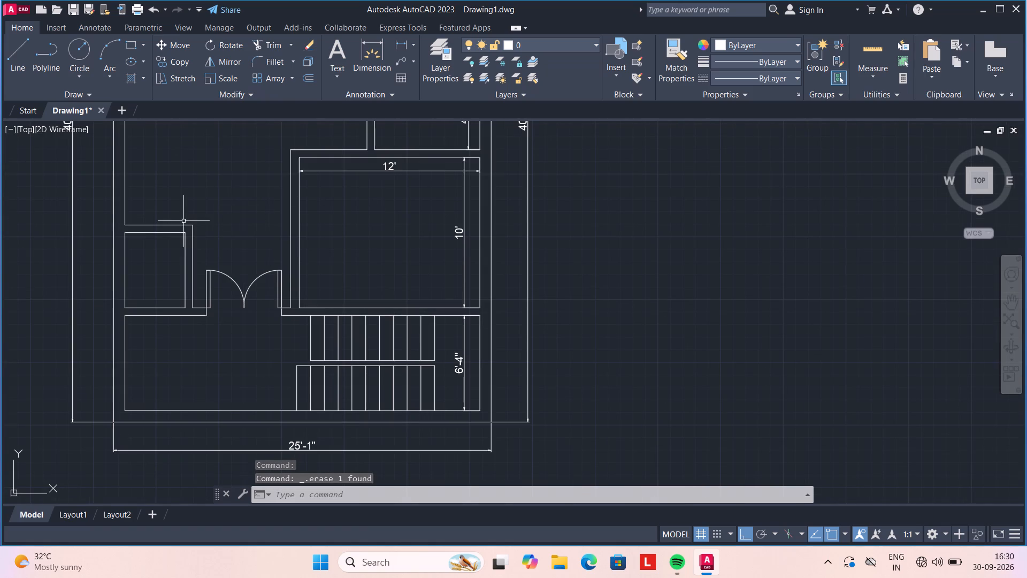
{"action": "middle_click_drag", "start_coordinate": [233, 218], "coordinate": [237, 400]}
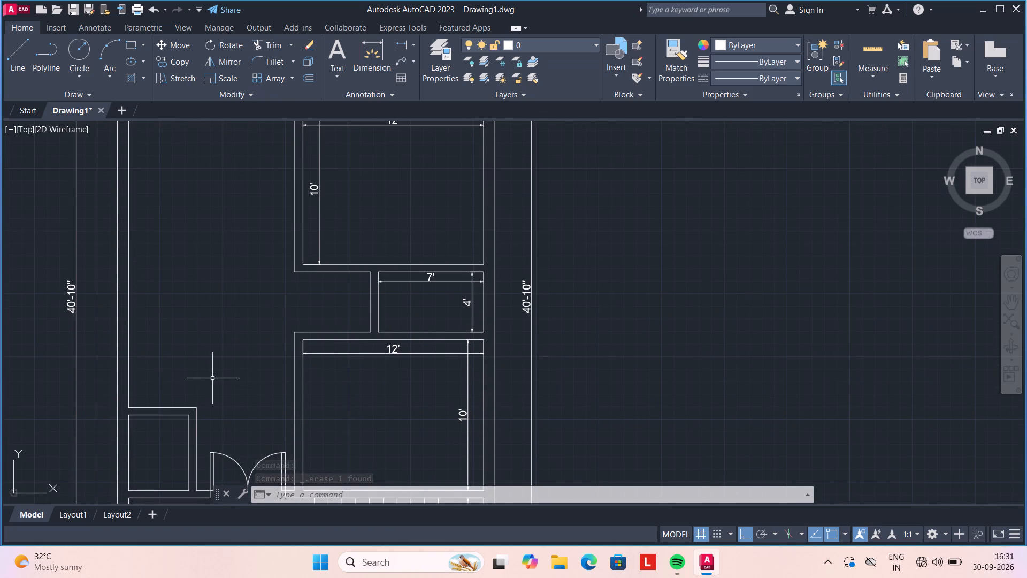
{"action": "scroll", "coordinate": [211, 386], "scroll_direction": "down", "scroll_amount": 1}
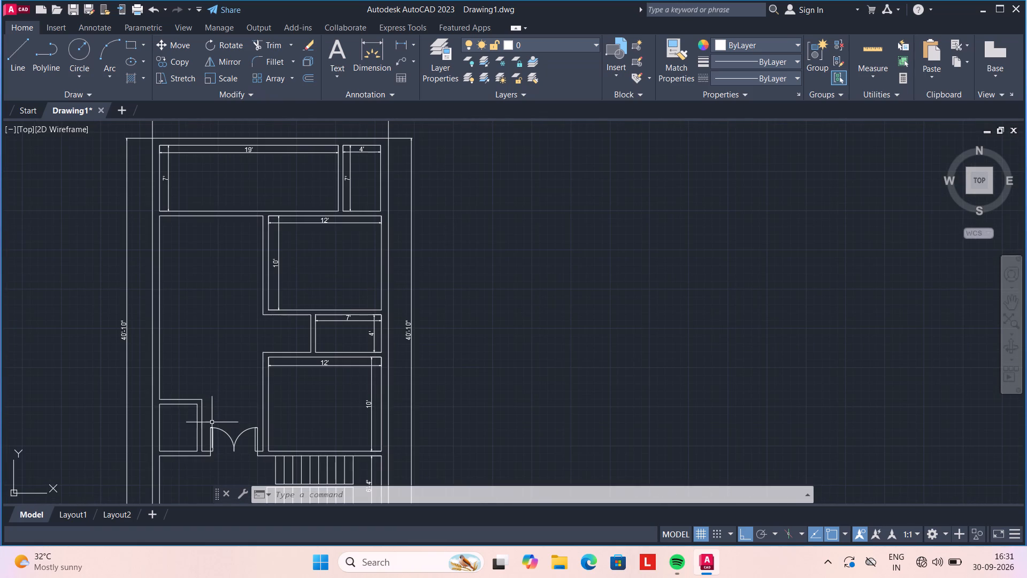
{"action": "scroll", "coordinate": [214, 453], "scroll_direction": "up", "scroll_amount": 2}
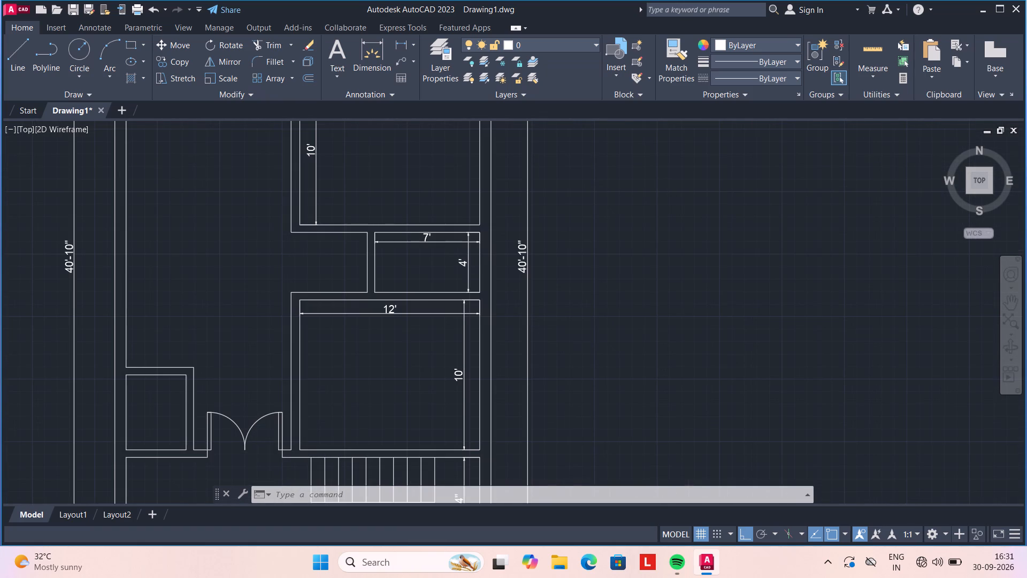
{"action": "scroll", "coordinate": [425, 230], "scroll_direction": "down", "scroll_amount": 1}
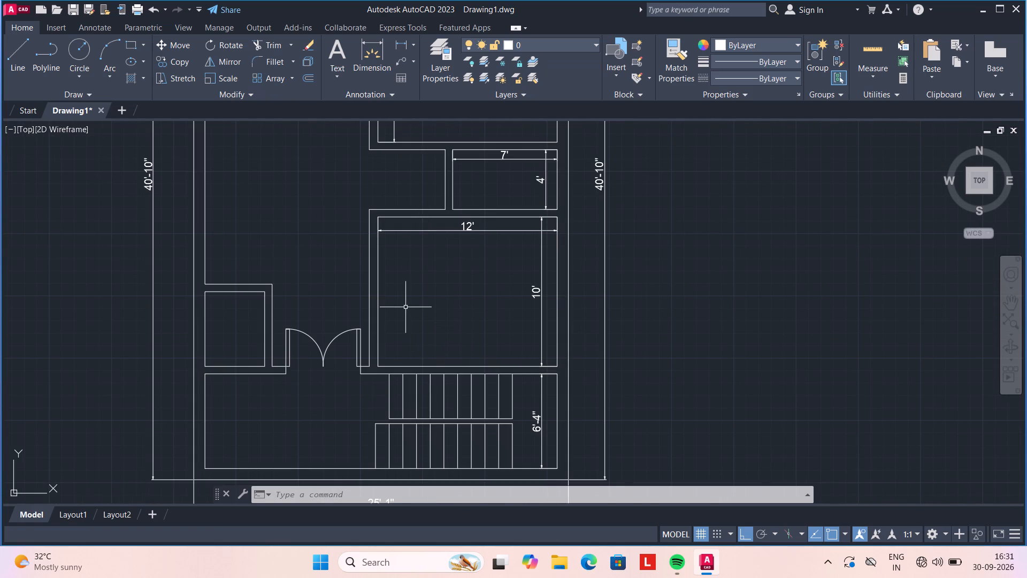
{"action": "scroll", "coordinate": [375, 309], "scroll_direction": "down", "scroll_amount": 1}
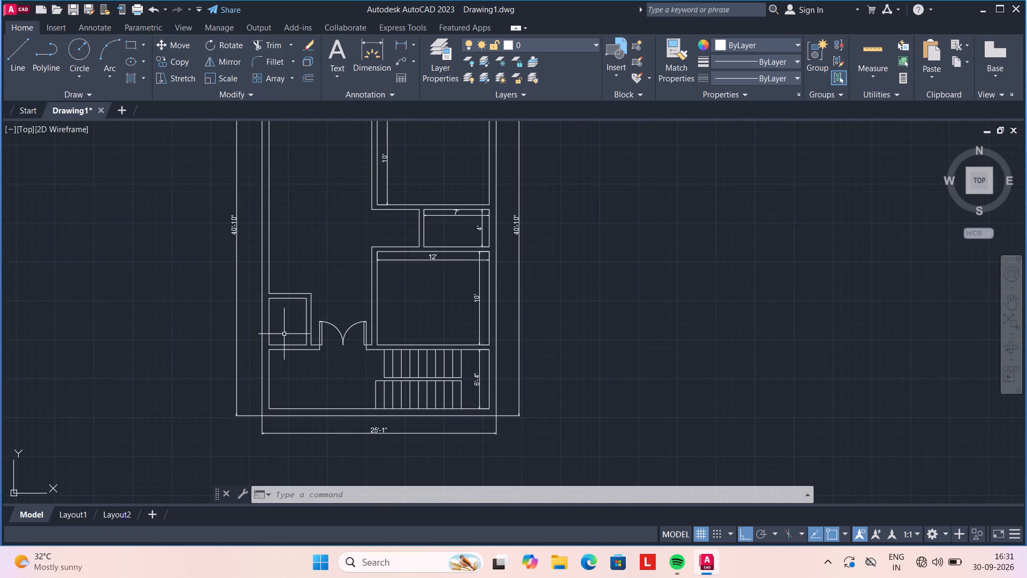
{"action": "left_click", "coordinate": [379, 49]}
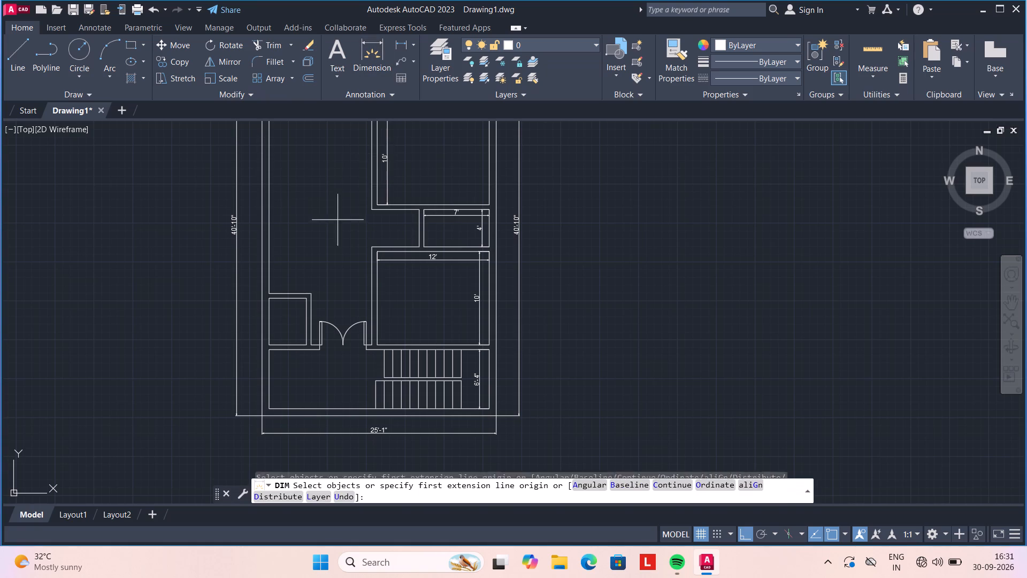
{"action": "scroll", "coordinate": [277, 286], "scroll_direction": "up", "scroll_amount": 3}
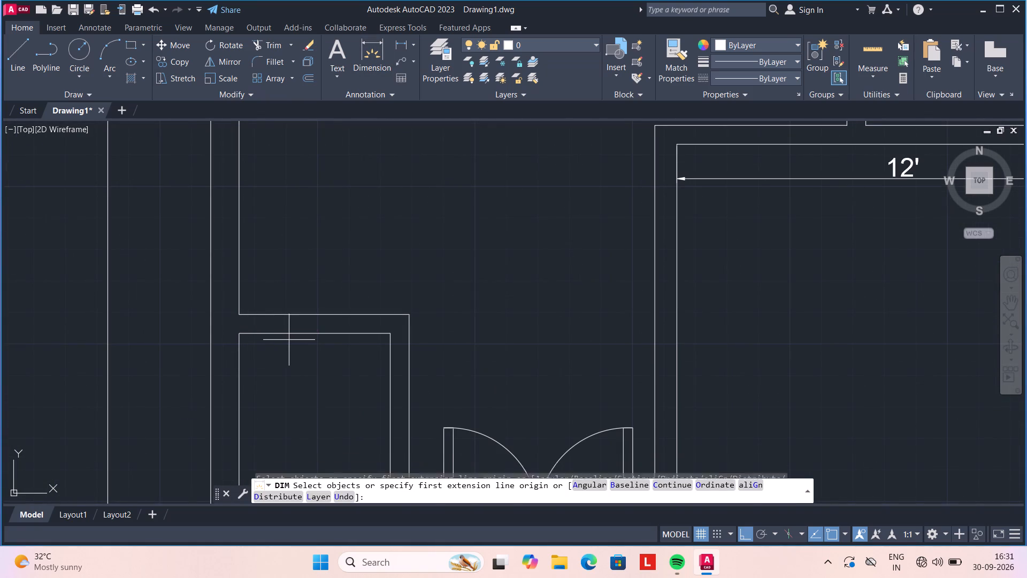
{"action": "left_click", "coordinate": [240, 332]}
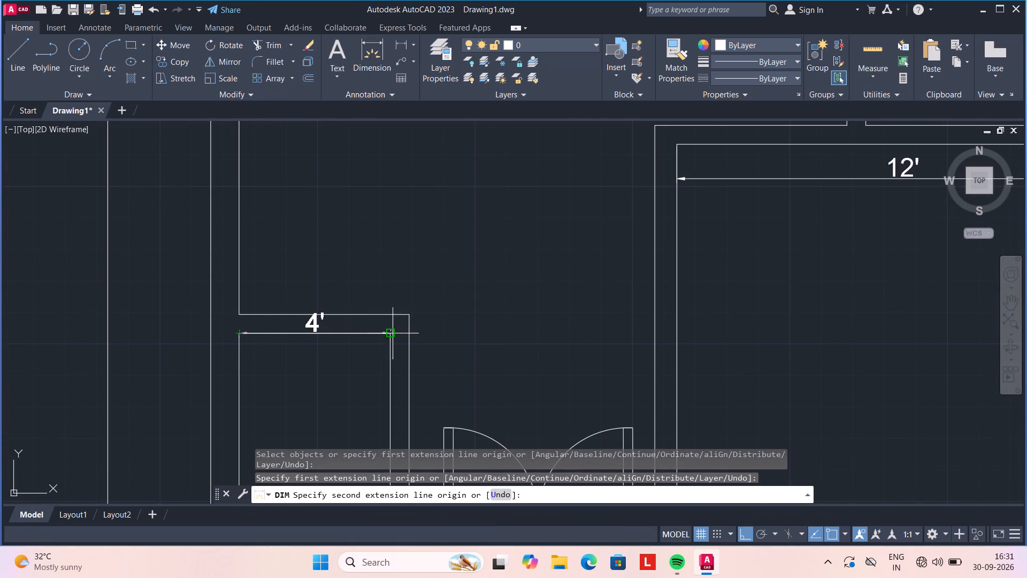
{"action": "left_click", "coordinate": [393, 333]}
{"action": "left_click", "coordinate": [386, 355]}
Dimension the inner height of the small room beside the double door, placing the dimension just inside its left wall.
{"action": "scroll", "coordinate": [349, 370], "scroll_direction": "down", "scroll_amount": 2}
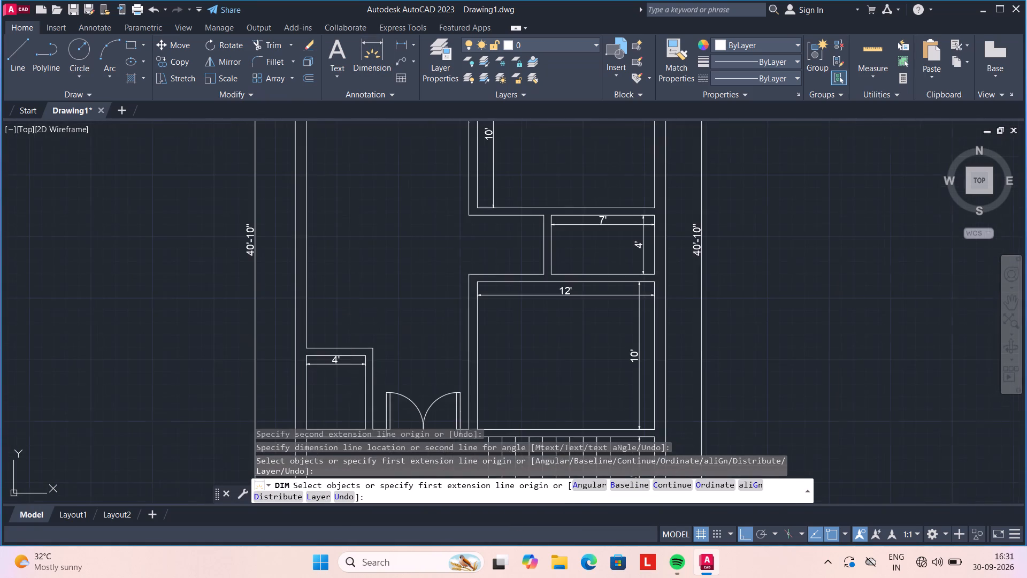
{"action": "middle_click_drag", "start_coordinate": [338, 391], "coordinate": [316, 310]}
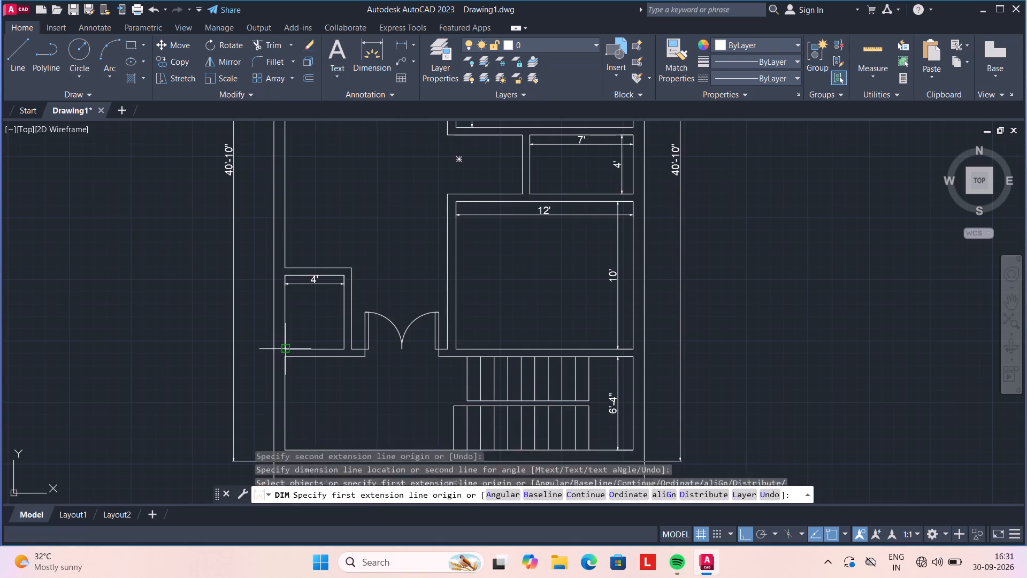
{"action": "left_click", "coordinate": [283, 349]}
{"action": "scroll", "coordinate": [282, 271], "scroll_direction": "up", "scroll_amount": 3}
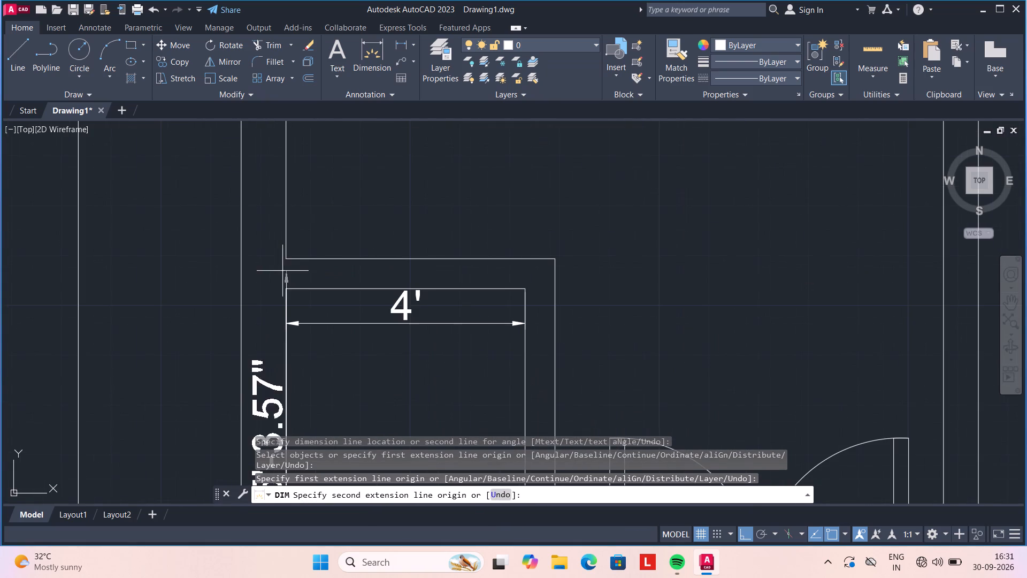
{"action": "scroll", "coordinate": [286, 294], "scroll_direction": "up", "scroll_amount": 5}
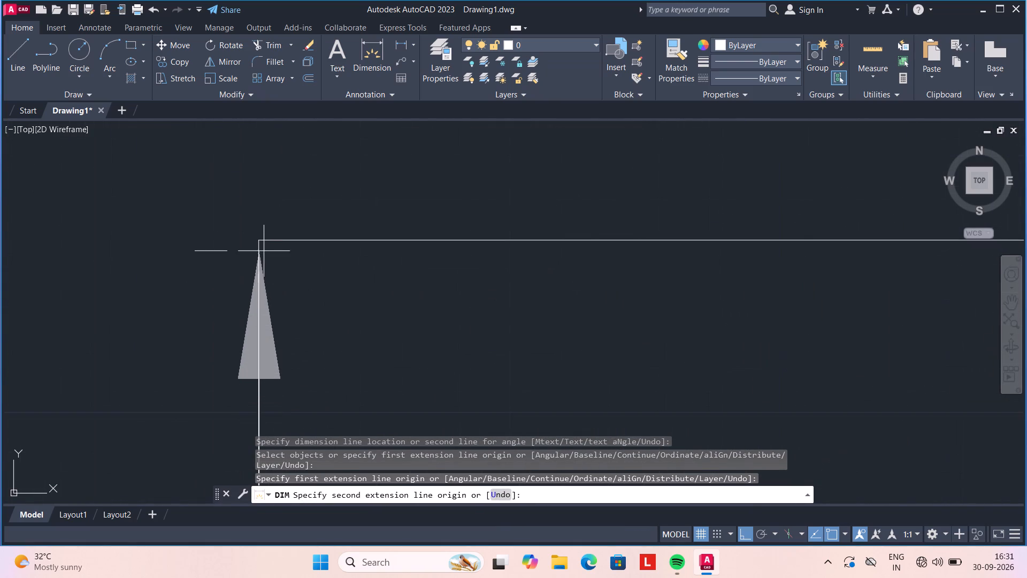
{"action": "left_click", "coordinate": [259, 242]}
{"action": "left_click", "coordinate": [412, 253]}
{"action": "scroll", "coordinate": [412, 253], "scroll_direction": "down", "scroll_amount": 4}
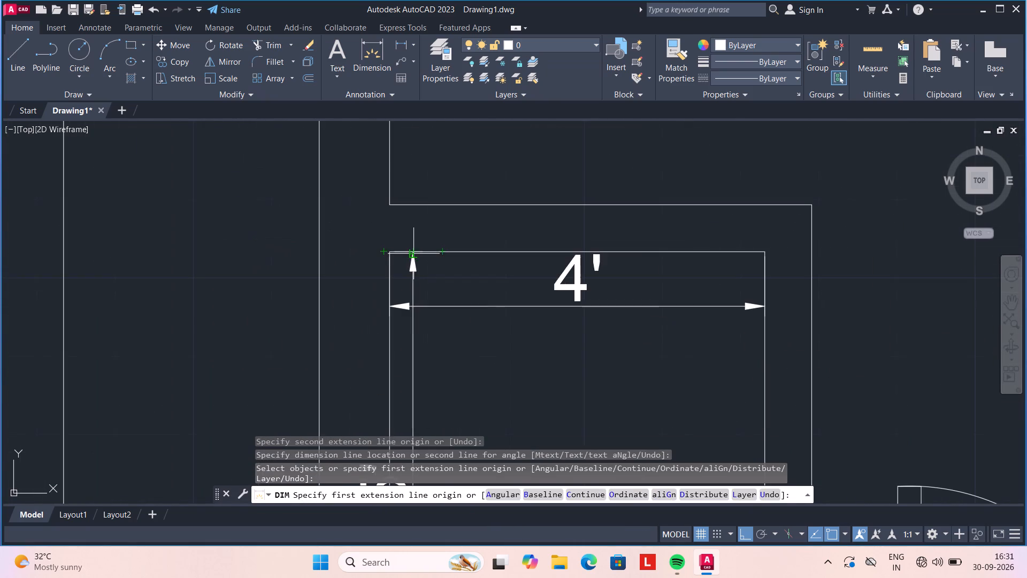
{"action": "scroll", "coordinate": [444, 326], "scroll_direction": "down", "scroll_amount": 2}
{"action": "middle_click_drag", "start_coordinate": [452, 364], "coordinate": [420, 284]}
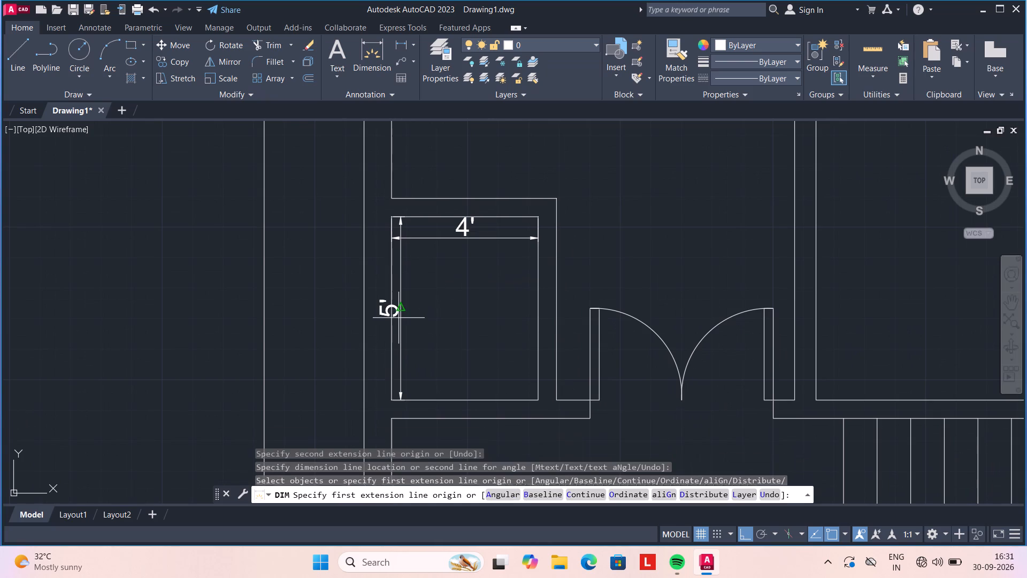
{"action": "key", "text": "Escape"}
Shift the small room's vertical dimension farther into the room so its text sits clear of the left wall.
{"action": "left_click", "coordinate": [398, 309]}
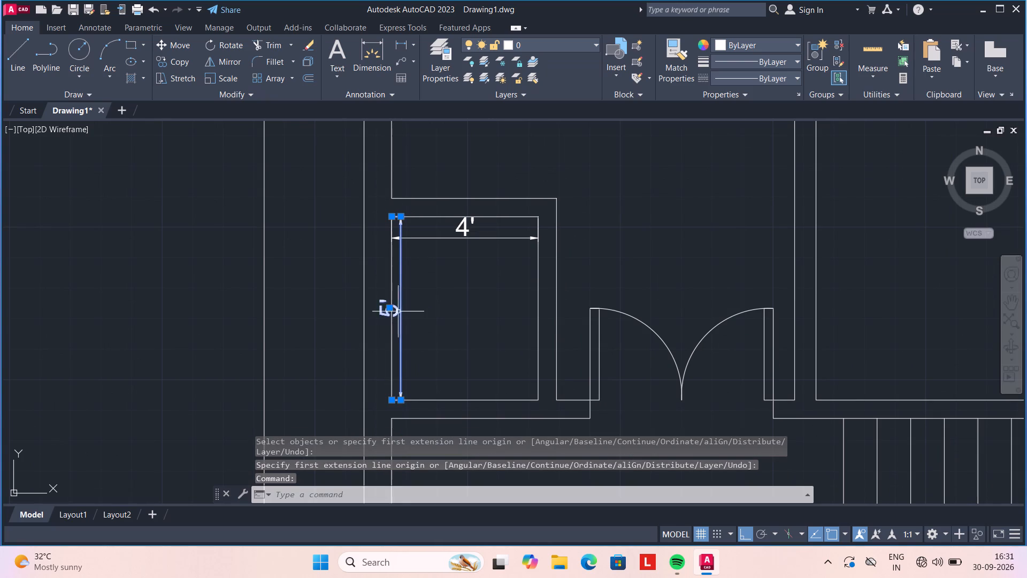
{"action": "left_click", "coordinate": [389, 308]}
{"action": "left_click", "coordinate": [419, 306]}
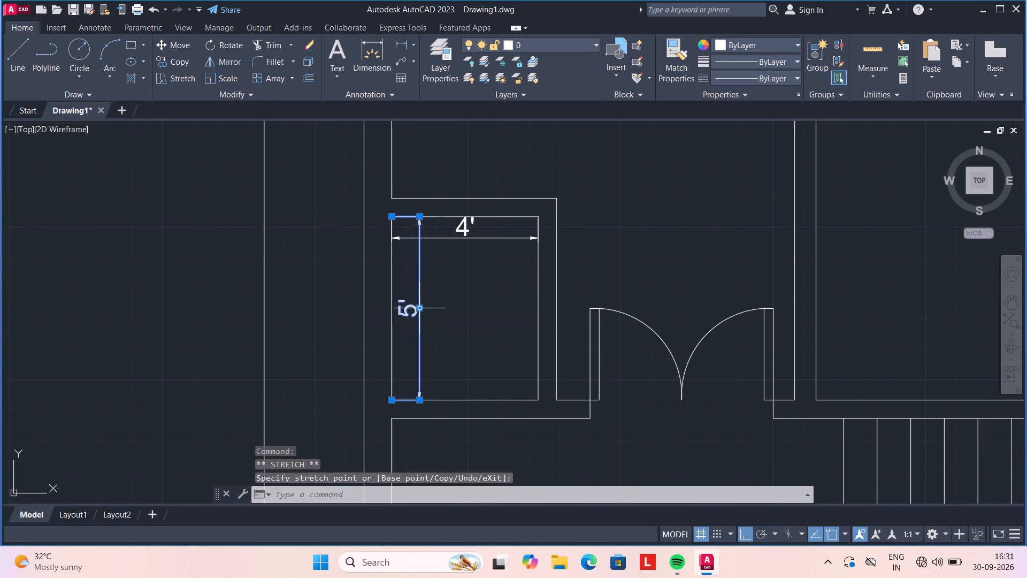
{"action": "key", "text": "Escape"}
Dimension the inner width of the large hall between its left wall and the upper bedroom partition, placing it below the hall's top wall.
{"action": "key", "text": "space"}
{"action": "scroll", "coordinate": [475, 317], "scroll_direction": "down", "scroll_amount": 3}
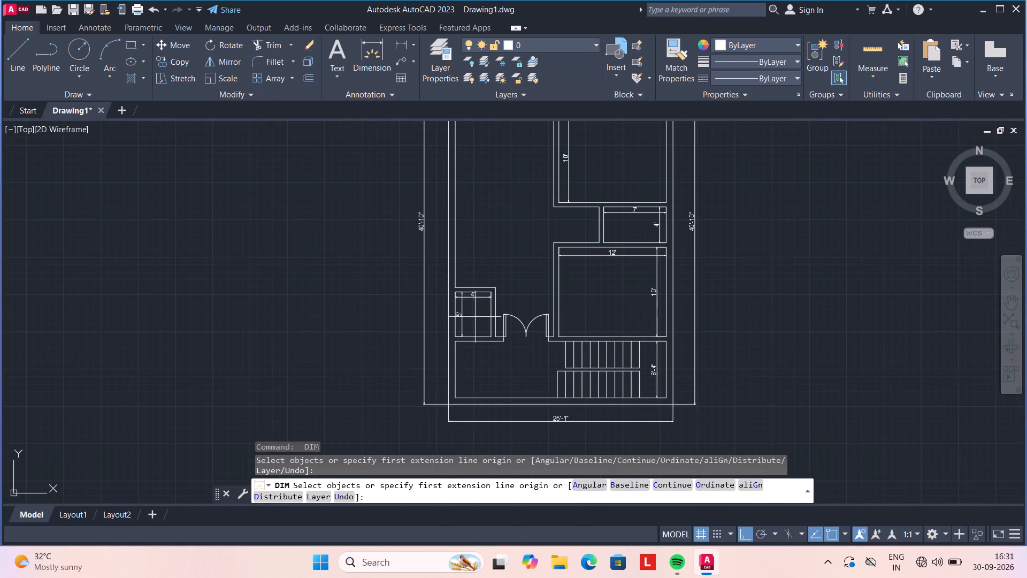
{"action": "middle_click_drag", "start_coordinate": [498, 237], "coordinate": [417, 387]}
{"action": "scroll", "coordinate": [412, 395], "scroll_direction": "down", "scroll_amount": 1}
{"action": "scroll", "coordinate": [396, 337], "scroll_direction": "up", "scroll_amount": 2}
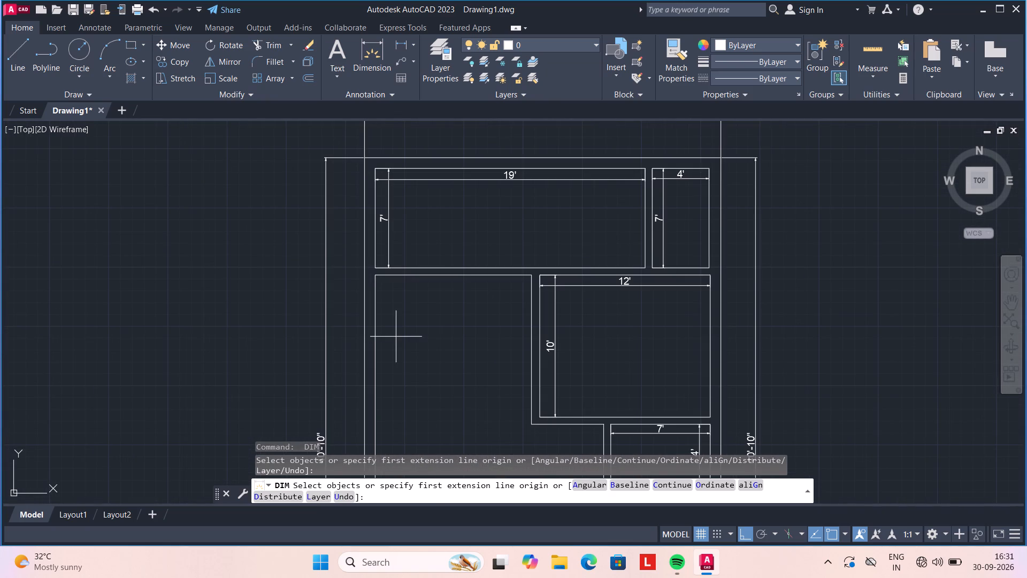
{"action": "left_click", "coordinate": [372, 47]}
{"action": "scroll", "coordinate": [388, 277], "scroll_direction": "up", "scroll_amount": 1}
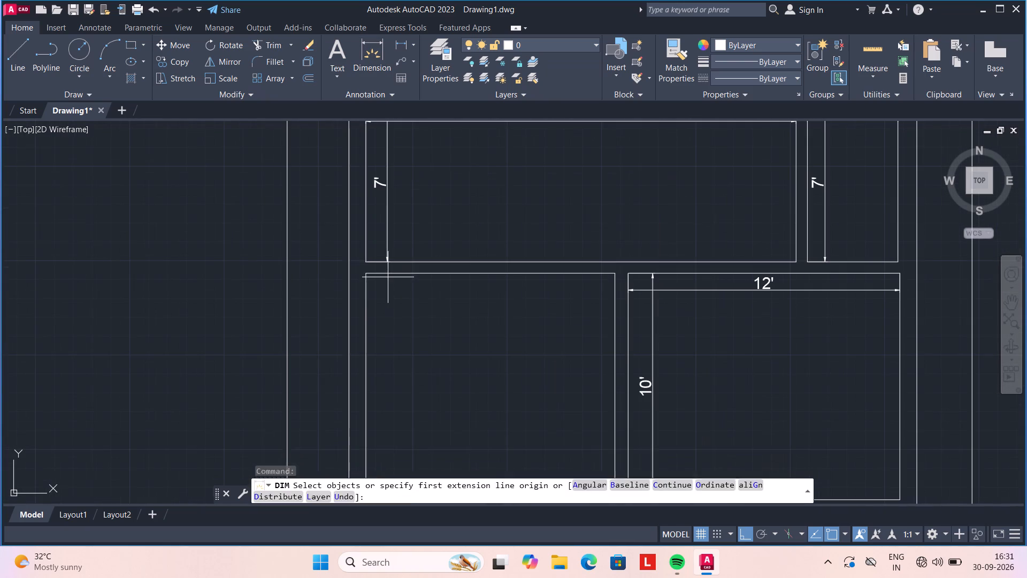
{"action": "scroll", "coordinate": [367, 278], "scroll_direction": "up", "scroll_amount": 3}
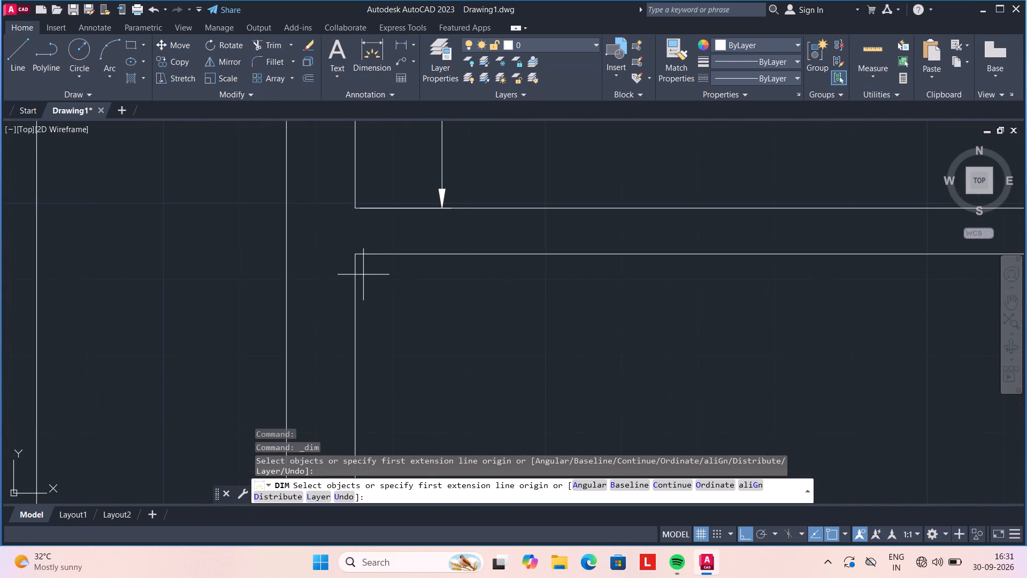
{"action": "left_click", "coordinate": [356, 254]}
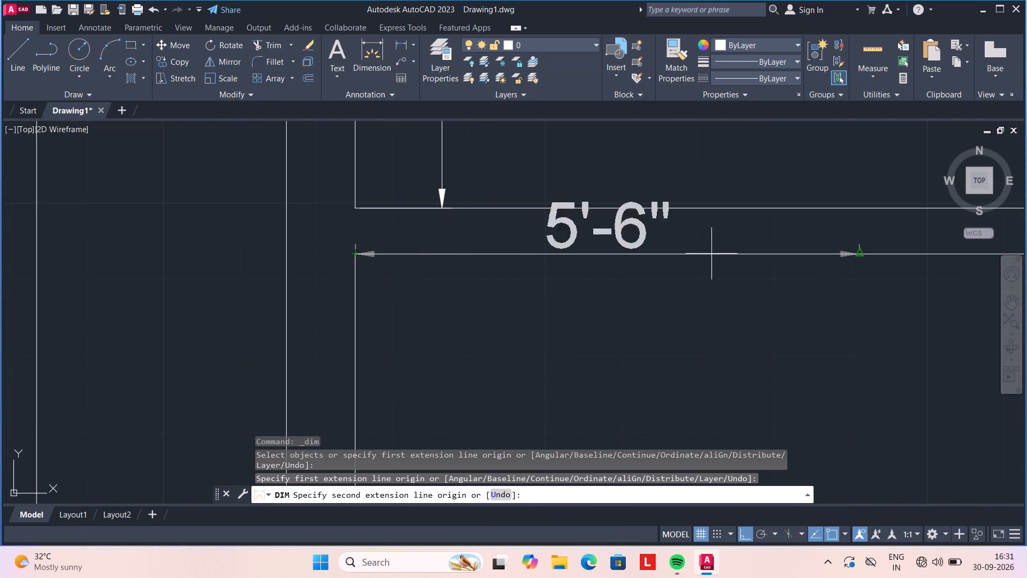
{"action": "scroll", "coordinate": [742, 252], "scroll_direction": "down", "scroll_amount": 3}
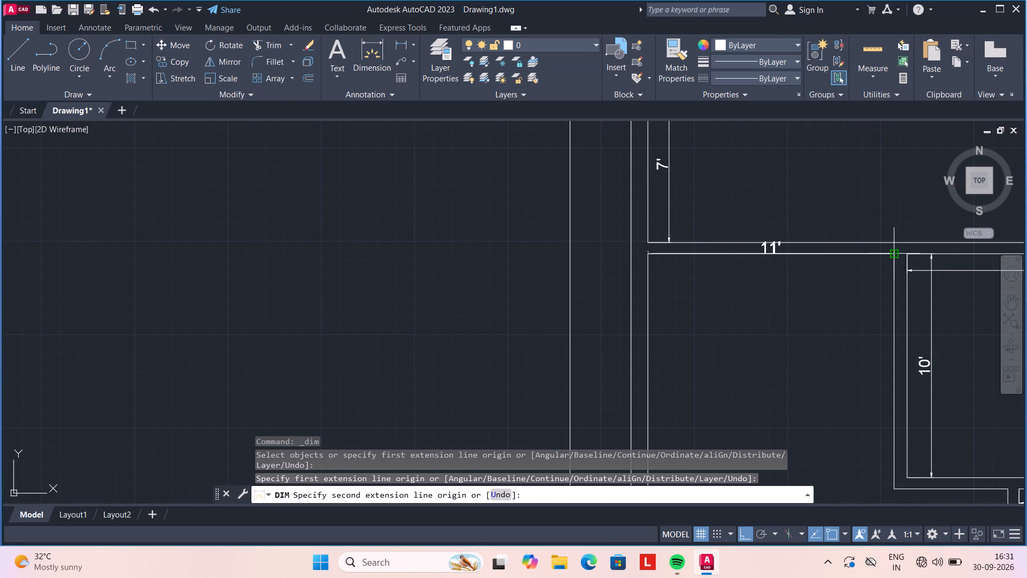
{"action": "left_click", "coordinate": [892, 256]}
{"action": "left_click", "coordinate": [892, 325]}
Dimension the hall's height from the small room's outer top wall to the hall's top wall, placing it inside near the left wall.
{"action": "scroll", "coordinate": [800, 315], "scroll_direction": "down", "scroll_amount": 2}
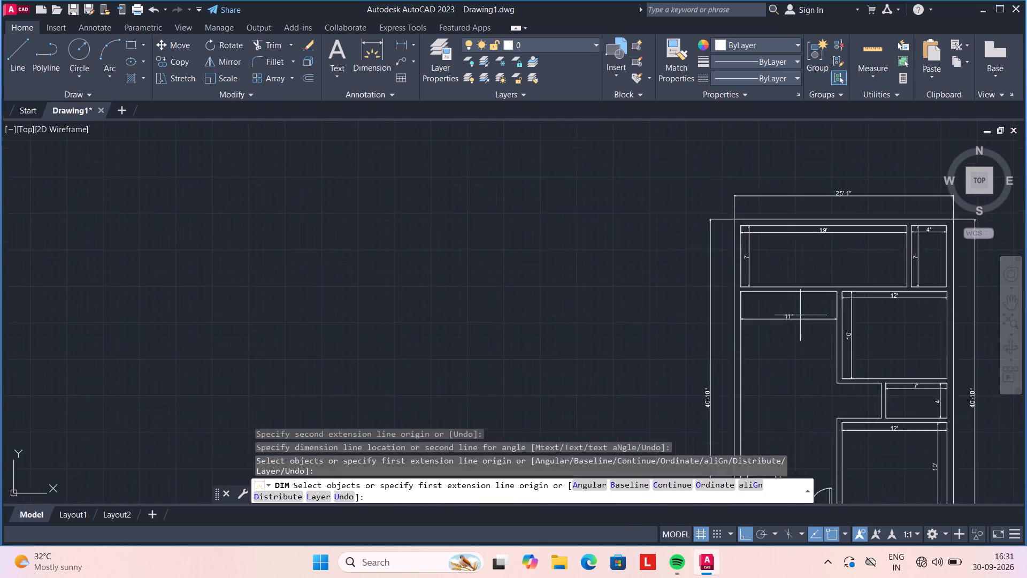
{"action": "scroll", "coordinate": [800, 315], "scroll_direction": "down", "scroll_amount": 1}
{"action": "scroll", "coordinate": [772, 402], "scroll_direction": "up", "scroll_amount": 3}
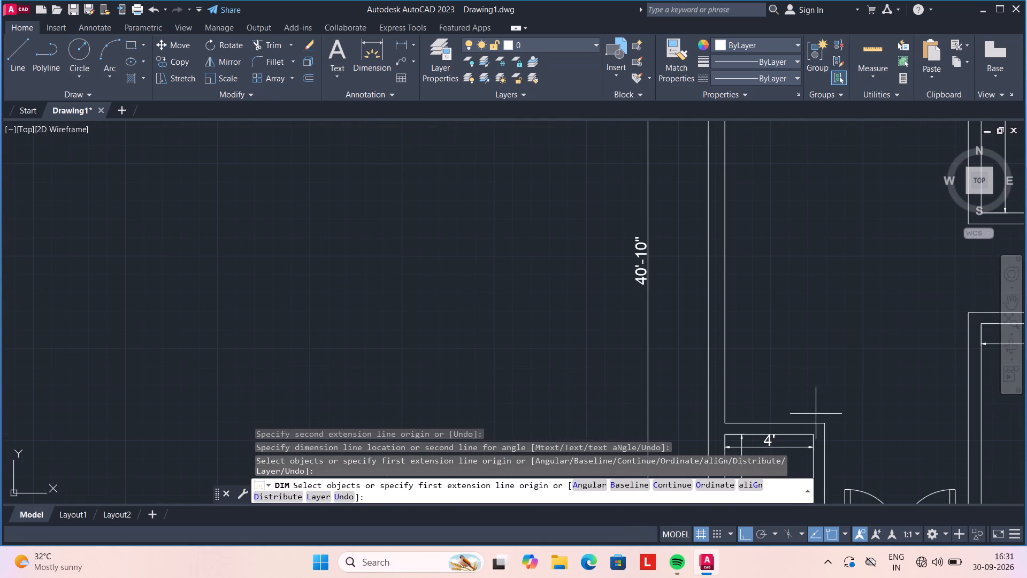
{"action": "left_click", "coordinate": [824, 427]}
{"action": "scroll", "coordinate": [802, 219], "scroll_direction": "down", "scroll_amount": 3}
{"action": "middle_click_drag", "start_coordinate": [798, 217], "coordinate": [806, 316]}
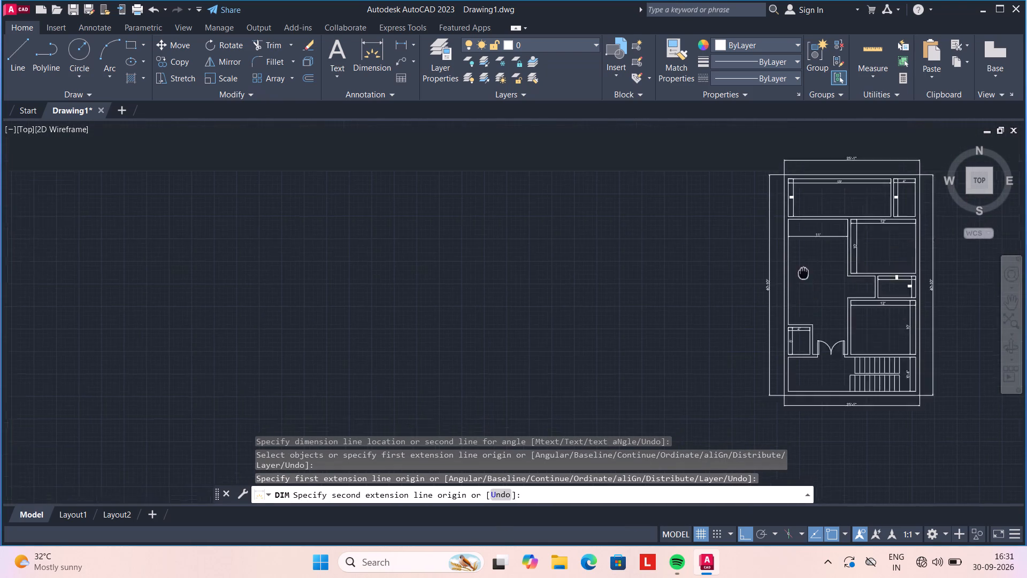
{"action": "middle_click_drag", "start_coordinate": [806, 316], "coordinate": [807, 341]}
{"action": "scroll", "coordinate": [811, 296], "scroll_direction": "up", "scroll_amount": 3}
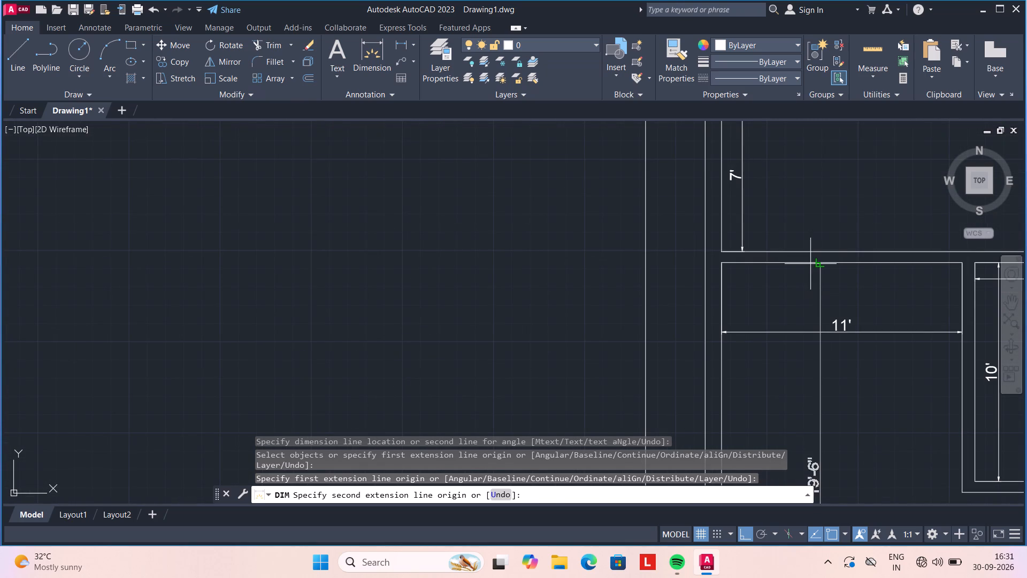
{"action": "left_click", "coordinate": [810, 264]}
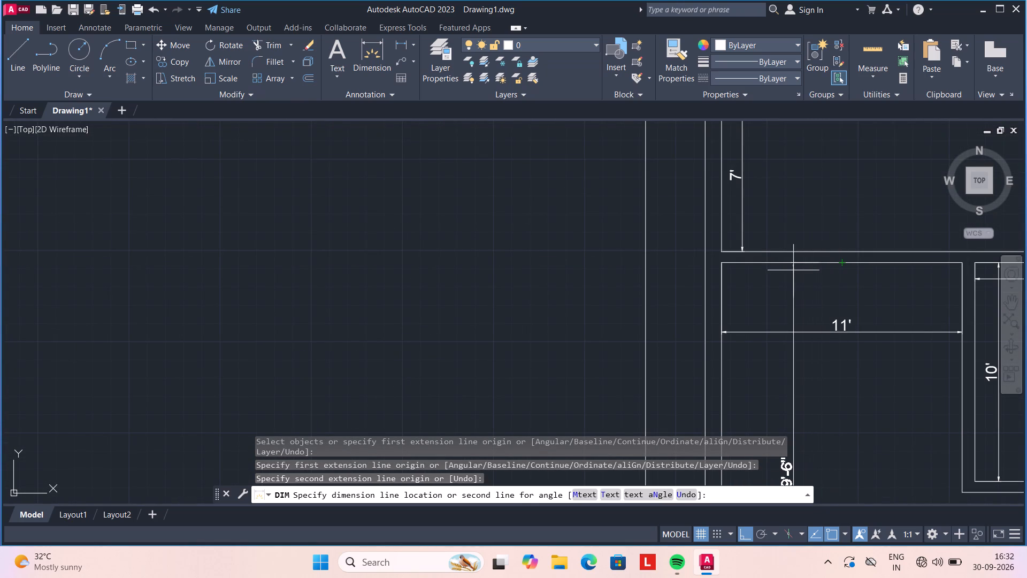
{"action": "left_click", "coordinate": [770, 275]}
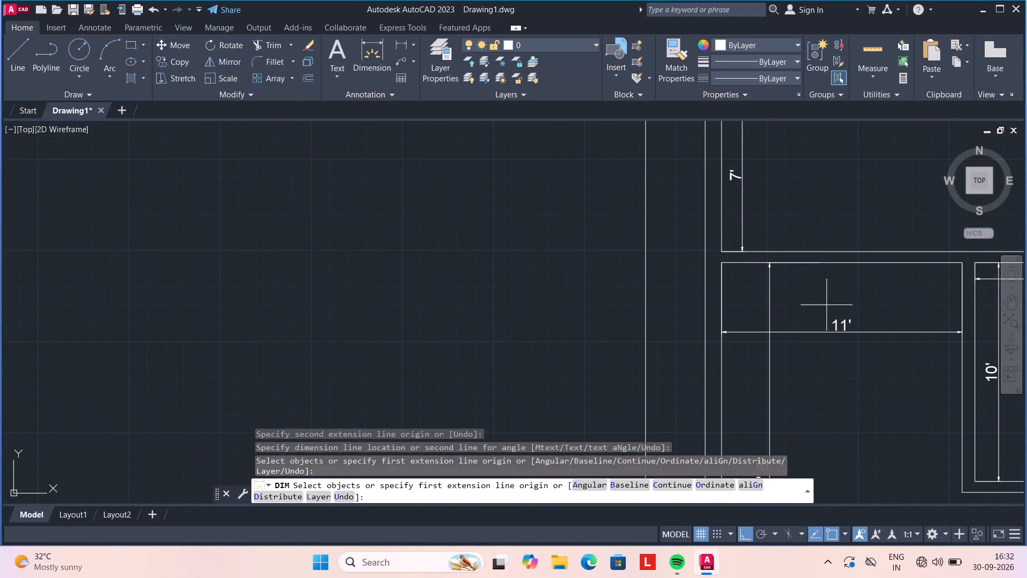
Examine the whole floor plan to check that its rooms are dimensioned, and leave the dimension command.
{"action": "scroll", "coordinate": [832, 311], "scroll_direction": "down", "scroll_amount": 4}
{"action": "middle_click_drag", "start_coordinate": [844, 363], "coordinate": [722, 226]}
{"action": "scroll", "coordinate": [700, 229], "scroll_direction": "up", "scroll_amount": 1}
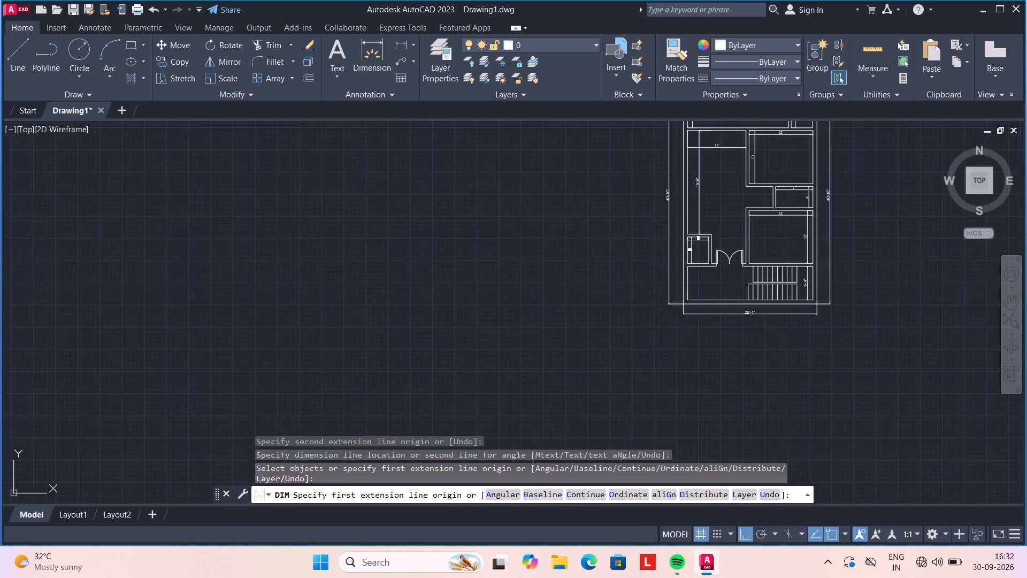
{"action": "scroll", "coordinate": [700, 229], "scroll_direction": "up", "scroll_amount": 4}
{"action": "scroll", "coordinate": [700, 232], "scroll_direction": "down", "scroll_amount": 4}
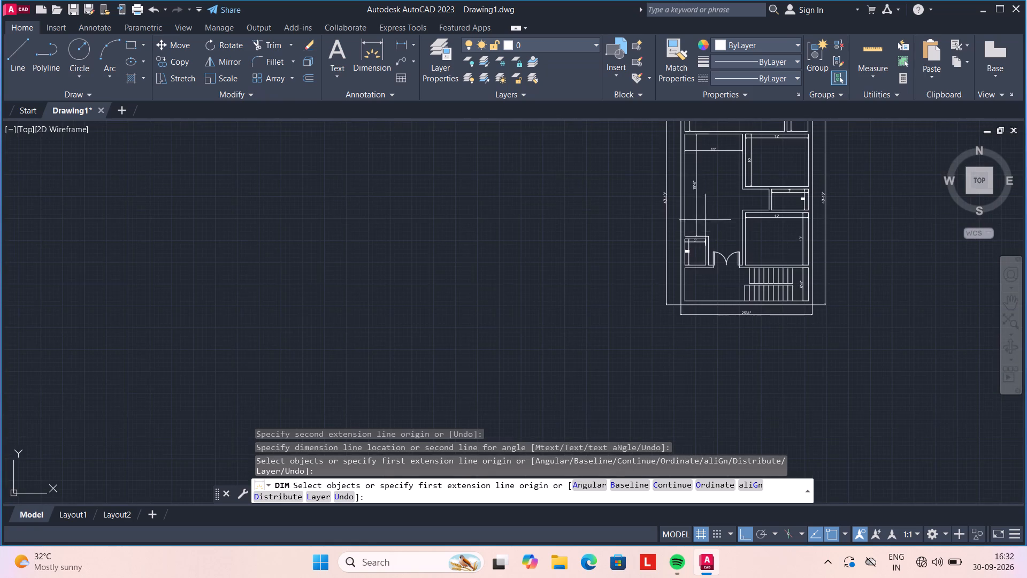
{"action": "scroll", "coordinate": [704, 197], "scroll_direction": "up", "scroll_amount": 2}
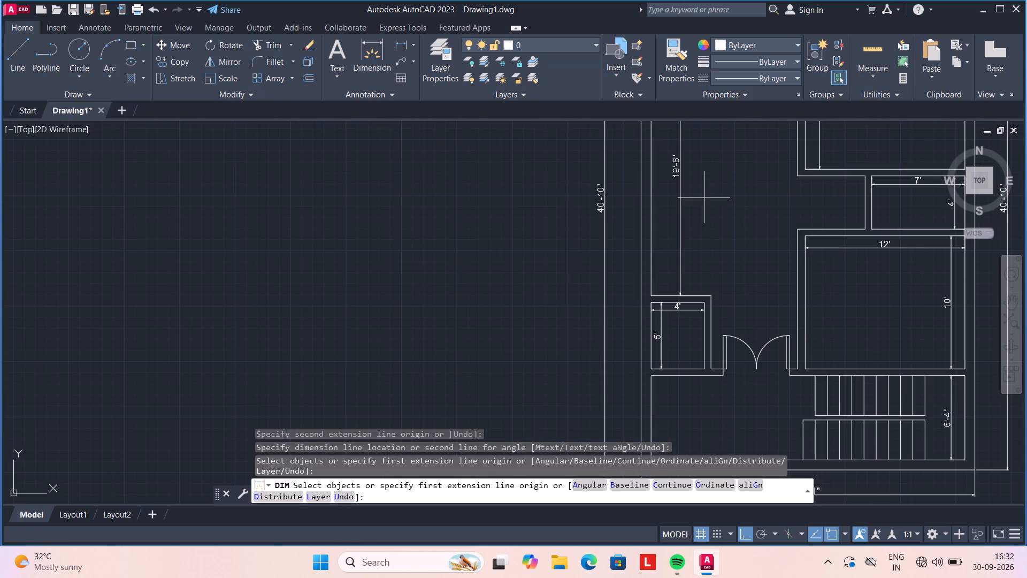
{"action": "scroll", "coordinate": [704, 197], "scroll_direction": "down", "scroll_amount": 1}
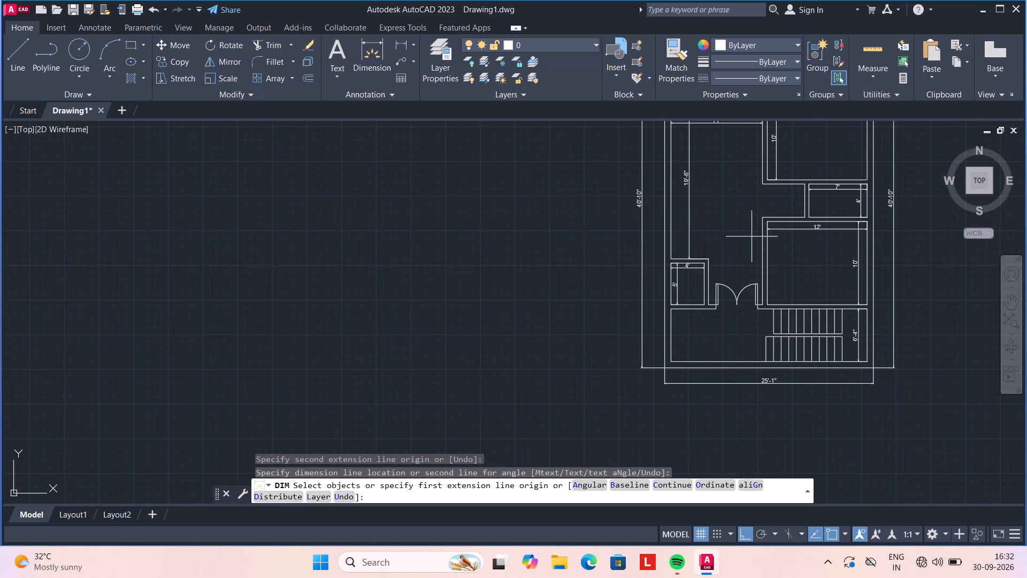
{"action": "middle_click_drag", "start_coordinate": [735, 200], "coordinate": [608, 231]}
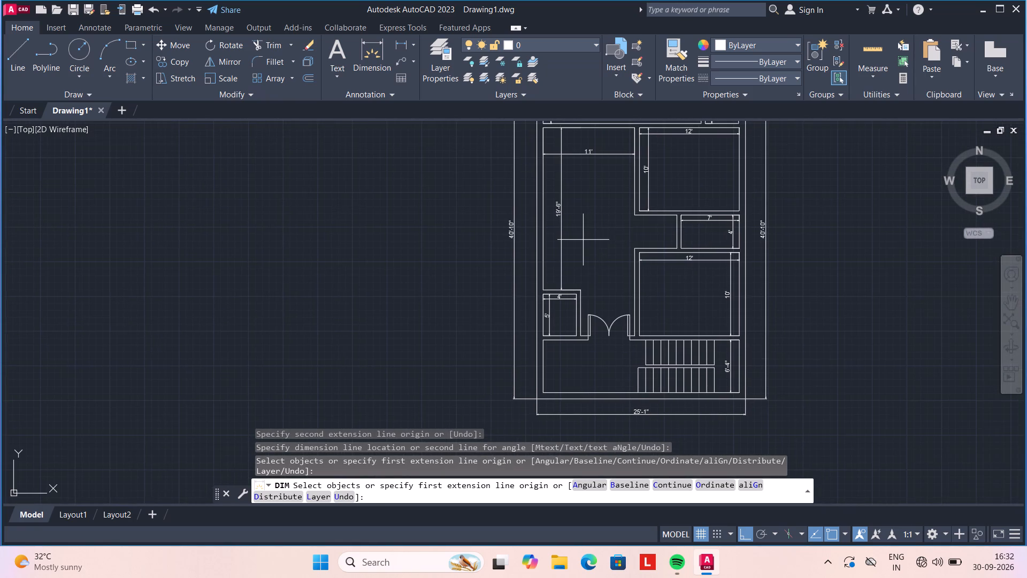
{"action": "scroll", "coordinate": [583, 240], "scroll_direction": "down", "scroll_amount": 1}
{"action": "middle_click_drag", "start_coordinate": [583, 240], "coordinate": [577, 375]}
{"action": "middle_click_drag", "start_coordinate": [582, 365], "coordinate": [411, 245]}
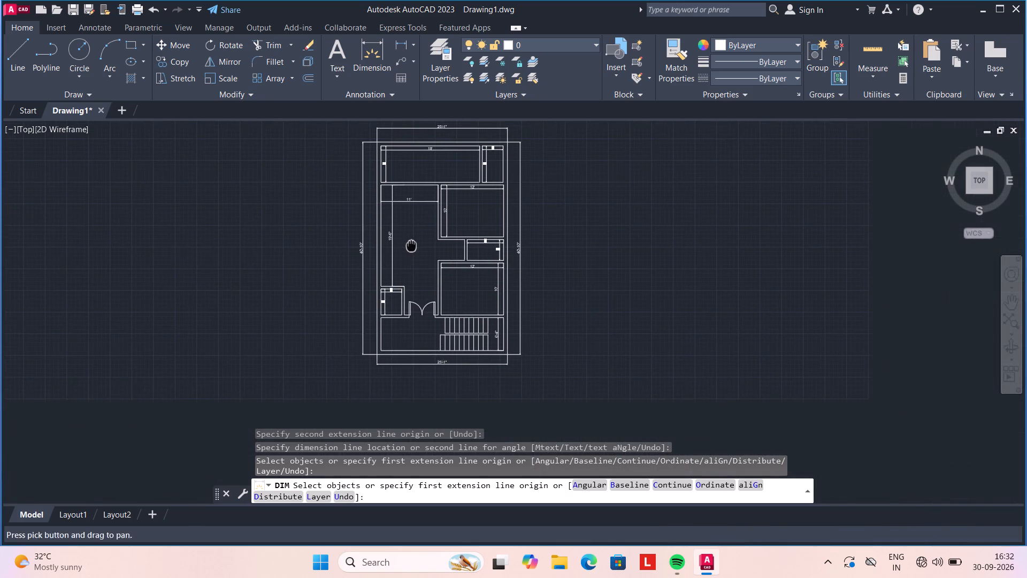
{"action": "scroll", "coordinate": [411, 236], "scroll_direction": "down", "scroll_amount": 1}
{"action": "scroll", "coordinate": [409, 231], "scroll_direction": "up", "scroll_amount": 1}
{"action": "middle_click_drag", "start_coordinate": [409, 231], "coordinate": [412, 296]}
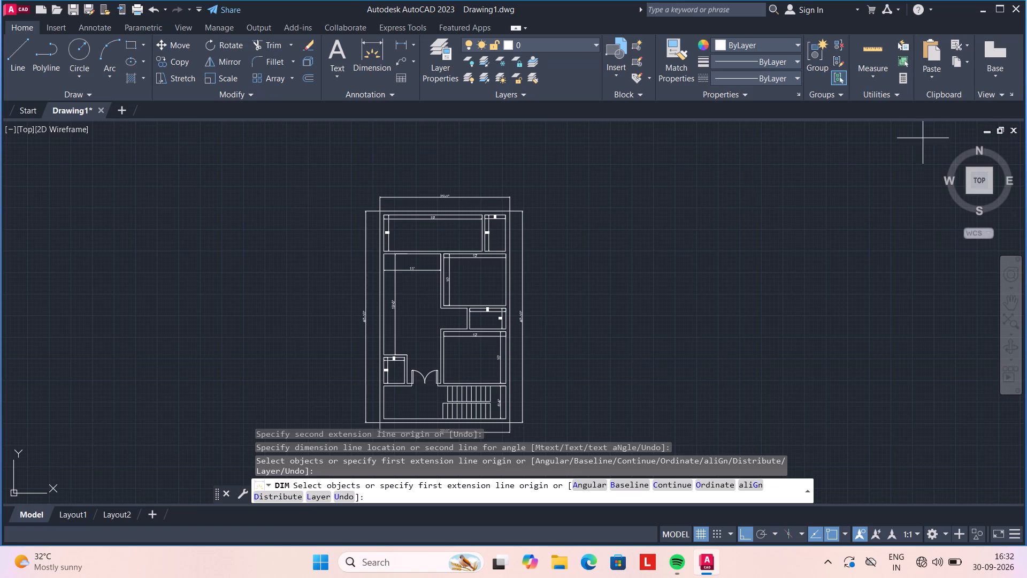
{"action": "scroll", "coordinate": [417, 273], "scroll_direction": "up", "scroll_amount": 3}
{"action": "scroll", "coordinate": [417, 273], "scroll_direction": "down", "scroll_amount": 3}
{"action": "middle_click_drag", "start_coordinate": [495, 315], "coordinate": [405, 309]}
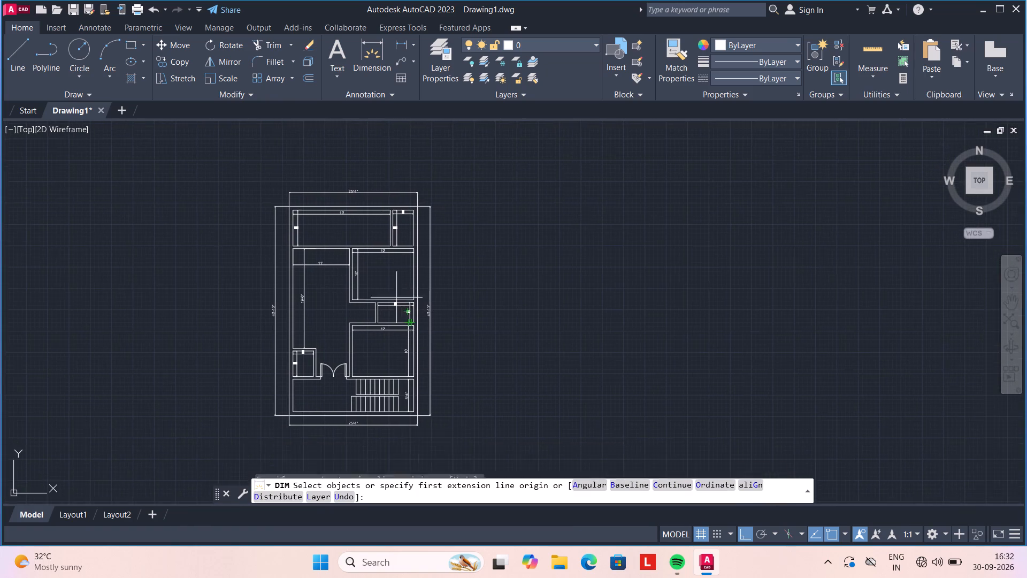
{"action": "scroll", "coordinate": [387, 277], "scroll_direction": "up", "scroll_amount": 3}
{"action": "scroll", "coordinate": [312, 233], "scroll_direction": "down", "scroll_amount": 1}
{"action": "middle_click_drag", "start_coordinate": [340, 233], "coordinate": [398, 284]}
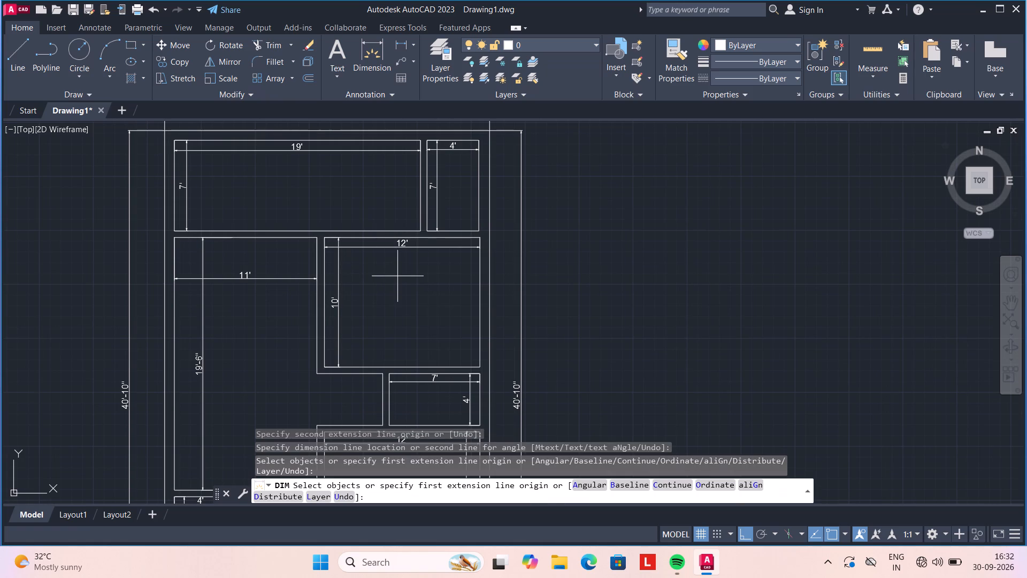
{"action": "key", "text": "Escape"}
{"action": "key", "text": "space"}
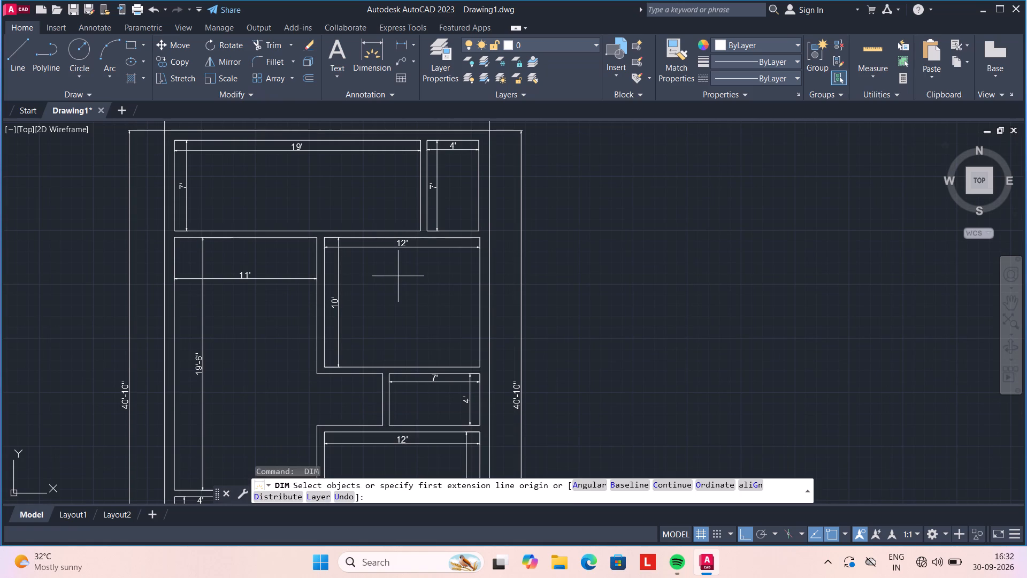
{"action": "key", "text": "Escape"}
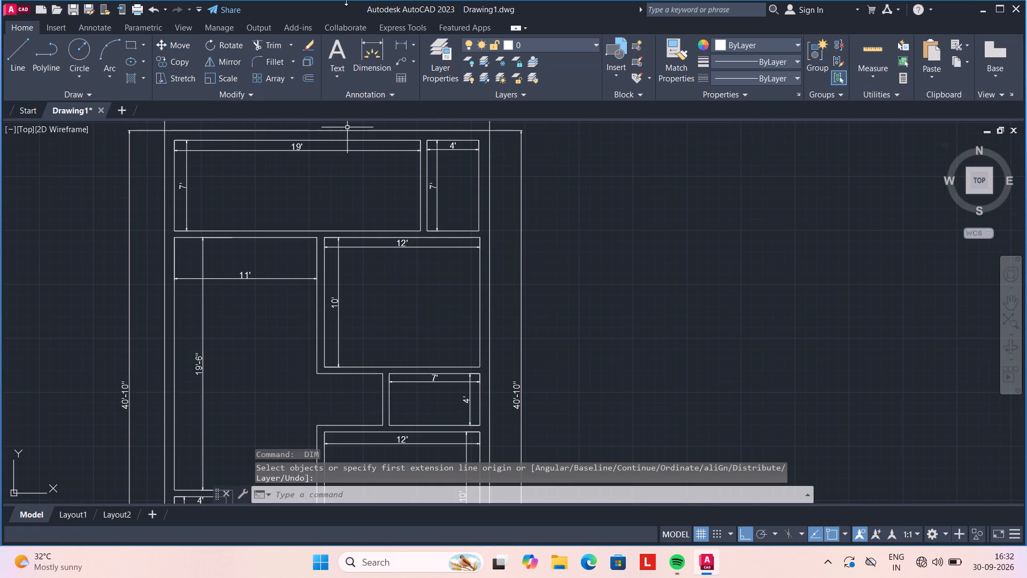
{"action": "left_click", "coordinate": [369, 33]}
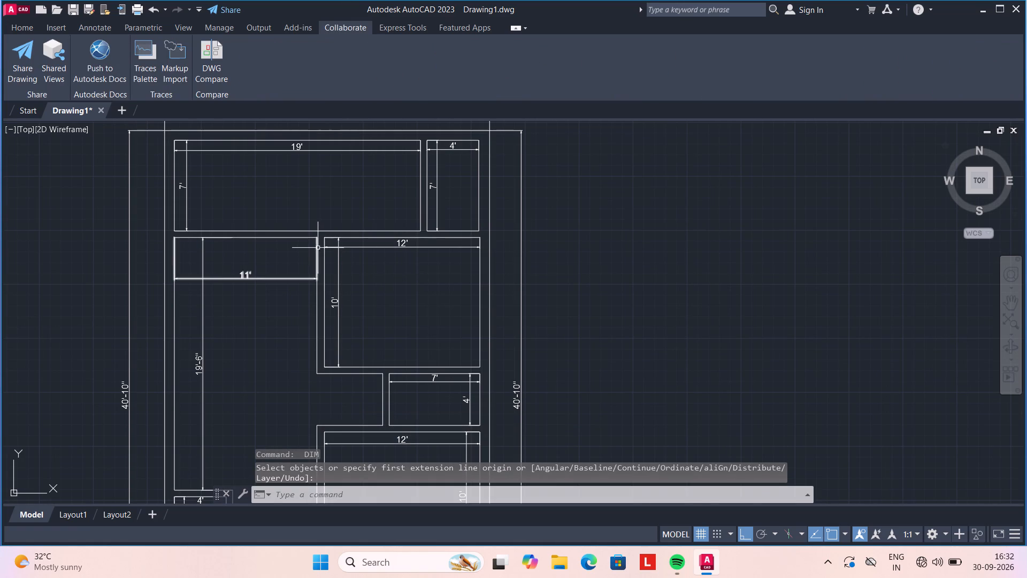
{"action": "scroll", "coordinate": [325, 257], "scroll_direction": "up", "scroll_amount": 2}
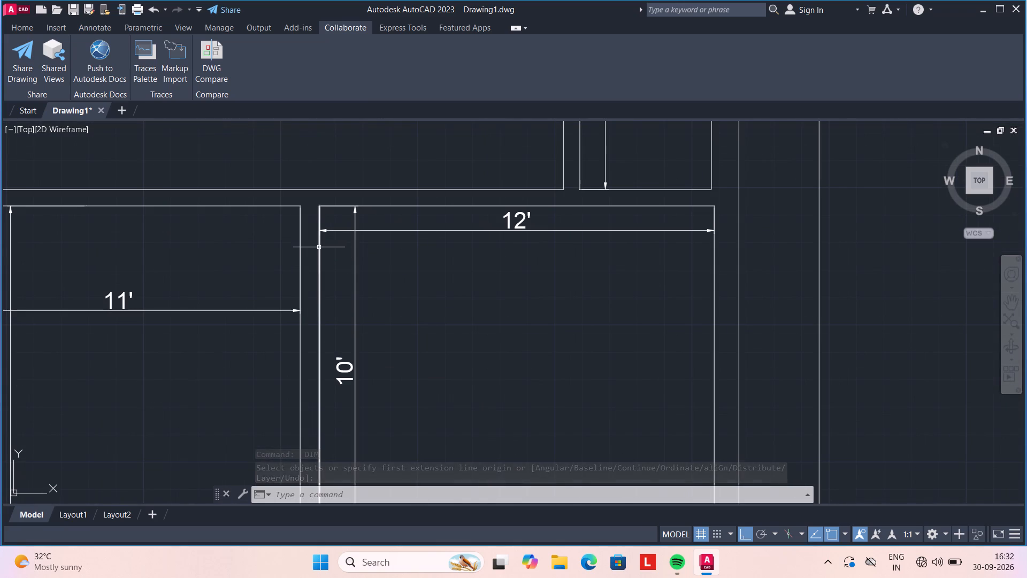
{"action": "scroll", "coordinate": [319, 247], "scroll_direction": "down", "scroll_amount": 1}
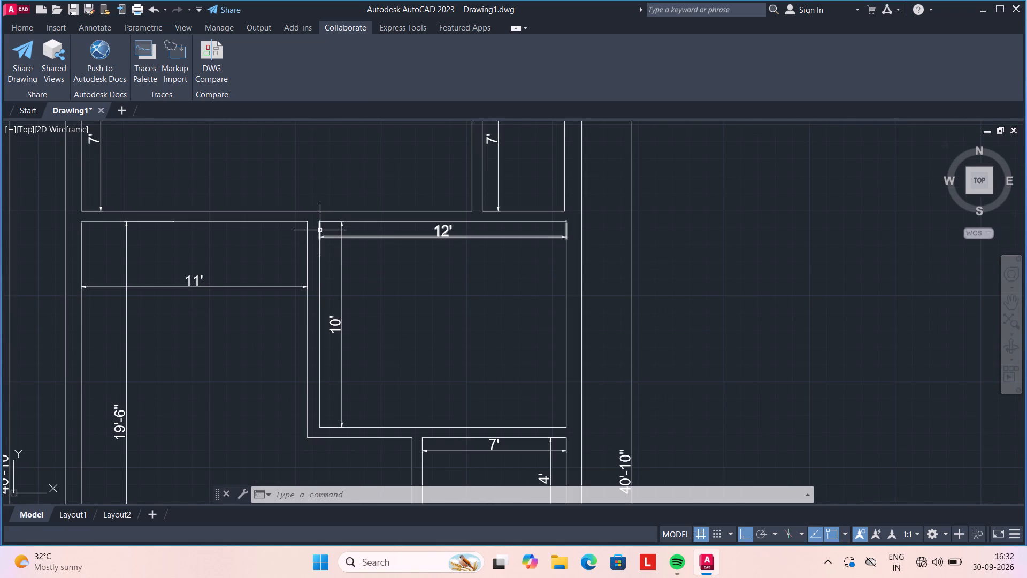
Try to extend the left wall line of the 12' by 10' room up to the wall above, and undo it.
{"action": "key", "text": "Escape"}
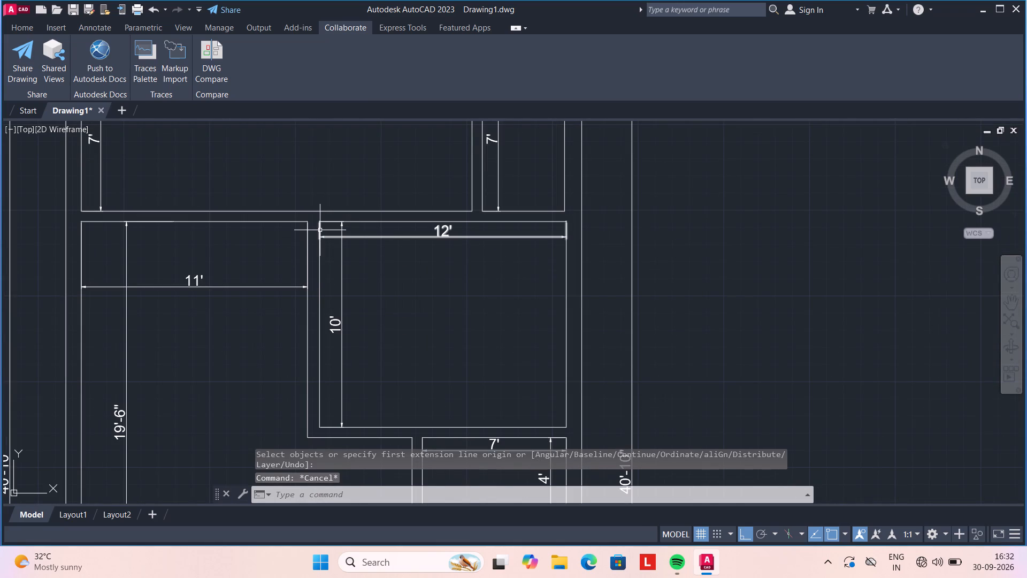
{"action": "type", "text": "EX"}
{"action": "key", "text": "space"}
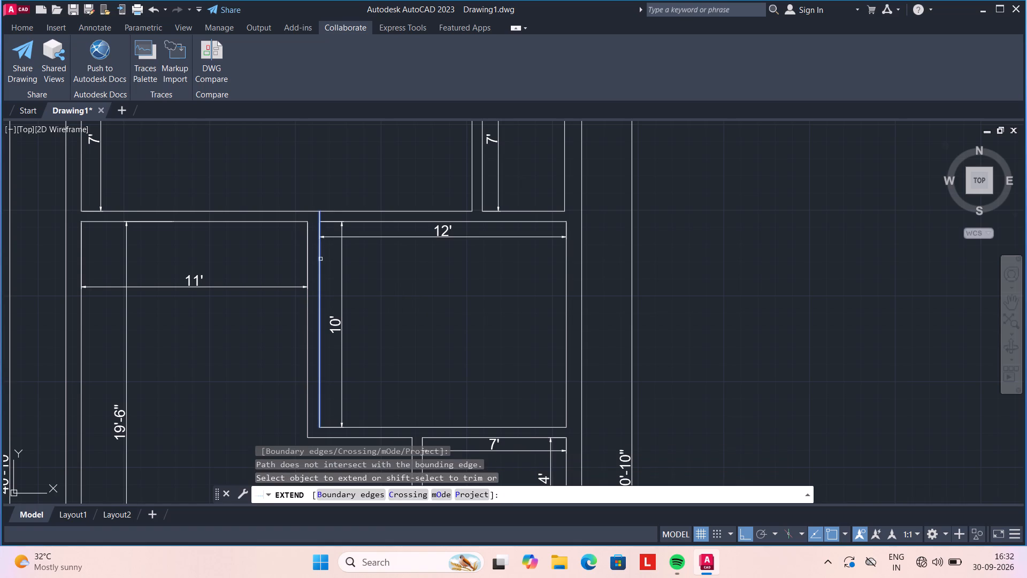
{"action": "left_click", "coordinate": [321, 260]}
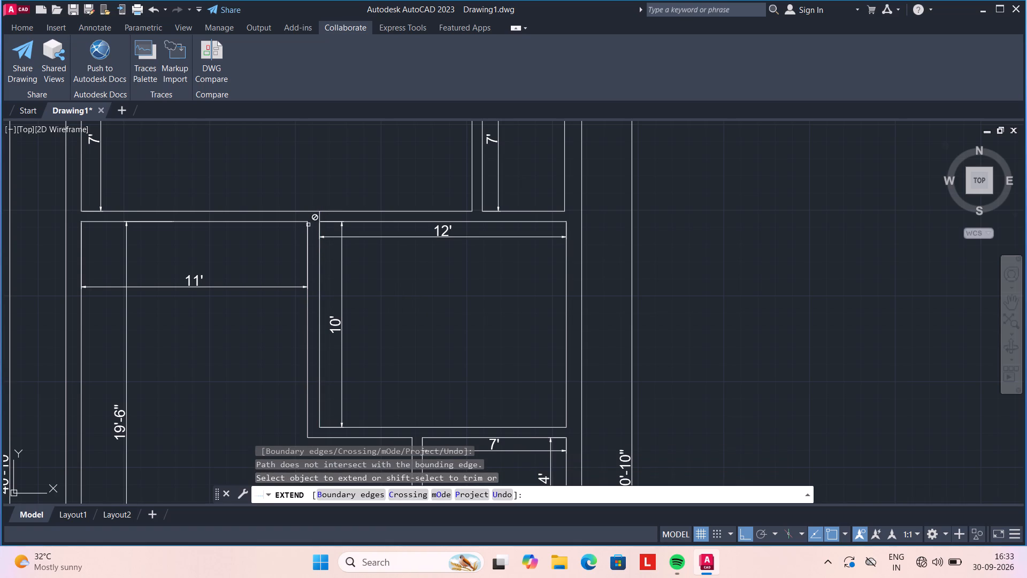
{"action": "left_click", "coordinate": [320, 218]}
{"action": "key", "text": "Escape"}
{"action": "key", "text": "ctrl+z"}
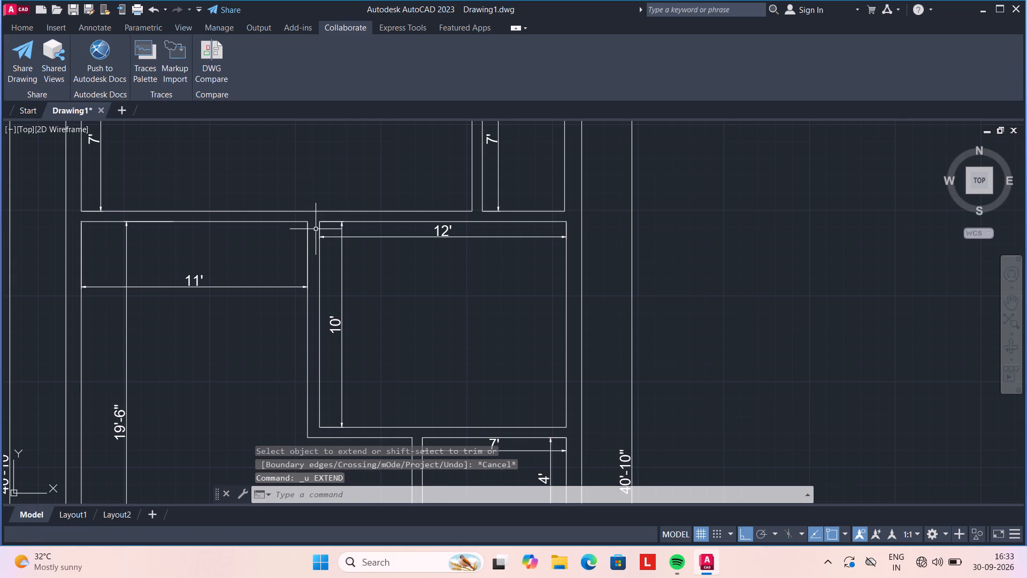
Draw a vertical line from the 11' wide hall's upper right corner to the top wall line of the 19' by 7' room.
{"action": "scroll", "coordinate": [399, 332], "scroll_direction": "down", "scroll_amount": 3}
{"action": "scroll", "coordinate": [369, 286], "scroll_direction": "up", "scroll_amount": 1}
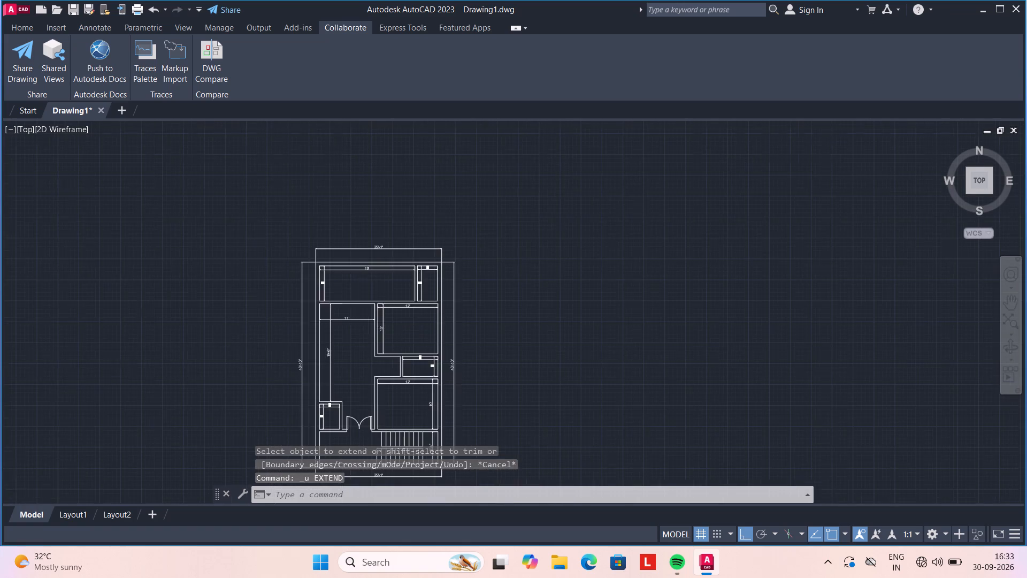
{"action": "scroll", "coordinate": [369, 286], "scroll_direction": "up", "scroll_amount": 2}
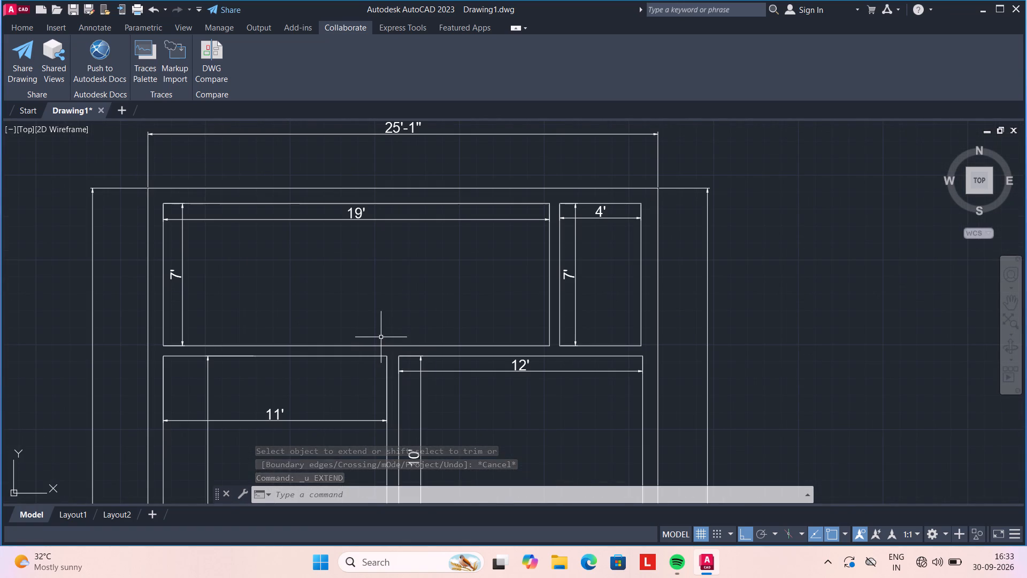
{"action": "key", "text": "l"}
{"action": "key", "text": "Return"}
{"action": "scroll", "coordinate": [384, 351], "scroll_direction": "up", "scroll_amount": 1}
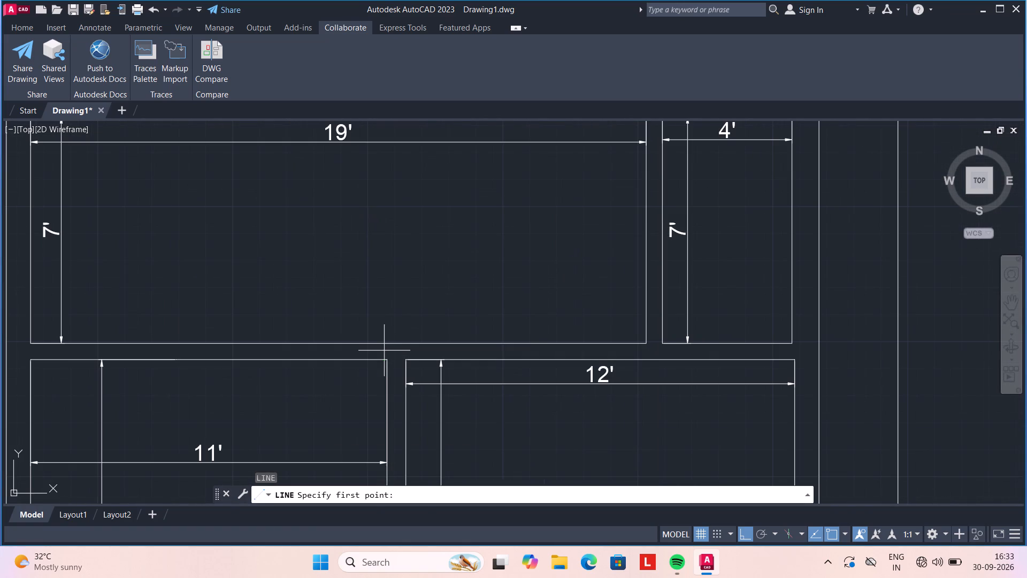
{"action": "left_click", "coordinate": [383, 362]}
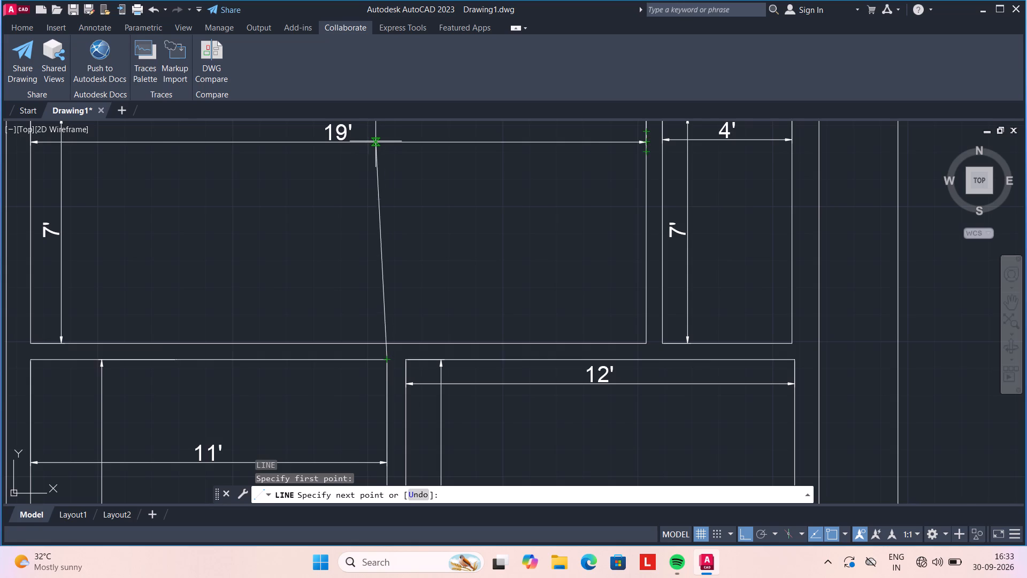
{"action": "scroll", "coordinate": [385, 153], "scroll_direction": "down", "scroll_amount": 1}
{"action": "middle_click_drag", "start_coordinate": [385, 153], "coordinate": [395, 246]}
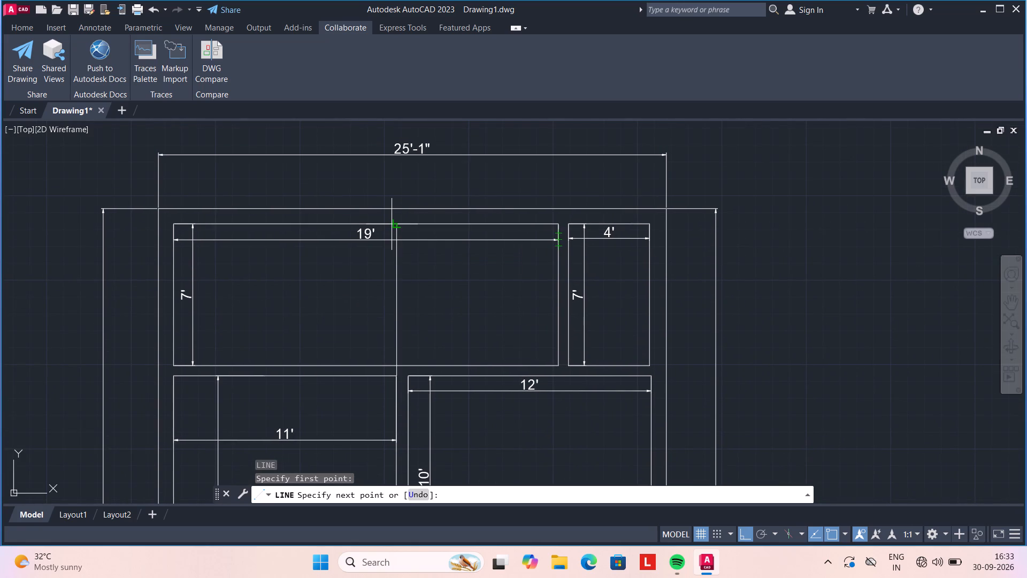
{"action": "left_click", "coordinate": [394, 224]}
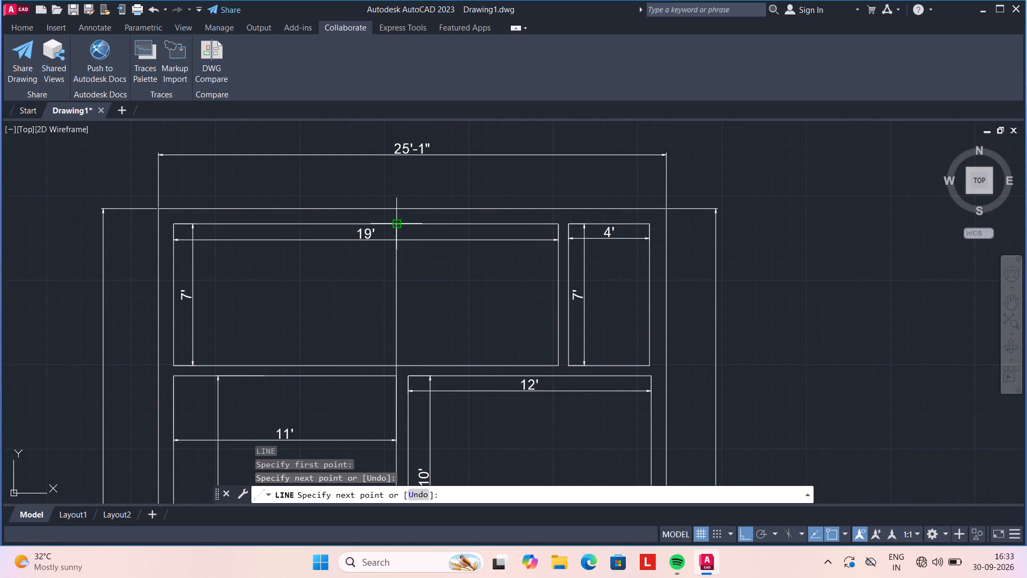
{"action": "key", "text": "Escape"}
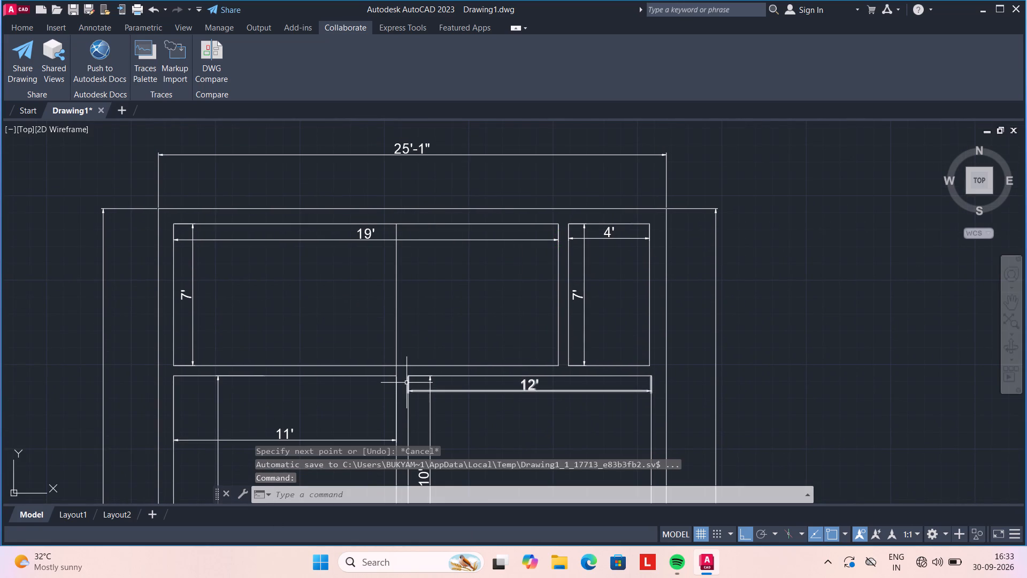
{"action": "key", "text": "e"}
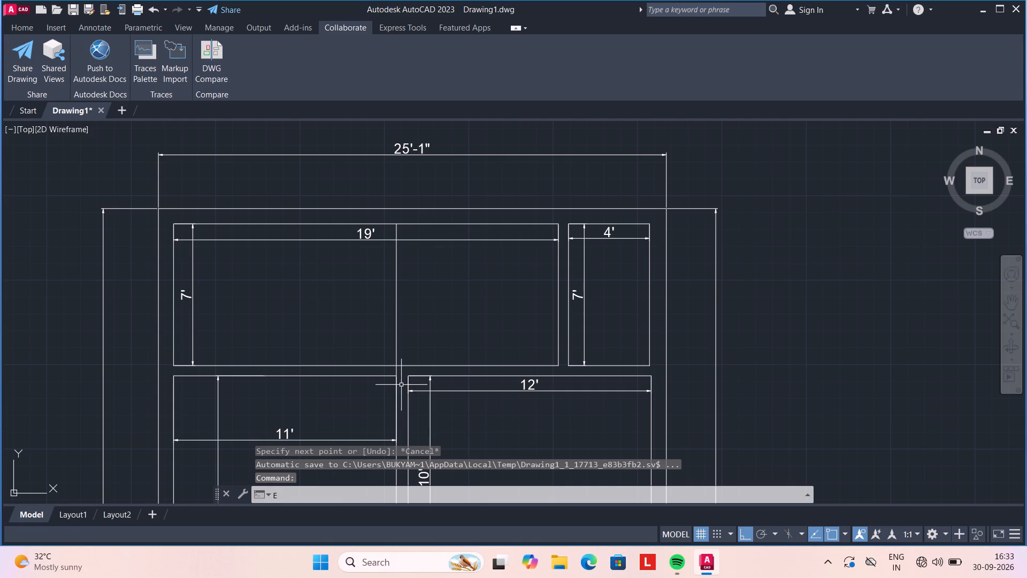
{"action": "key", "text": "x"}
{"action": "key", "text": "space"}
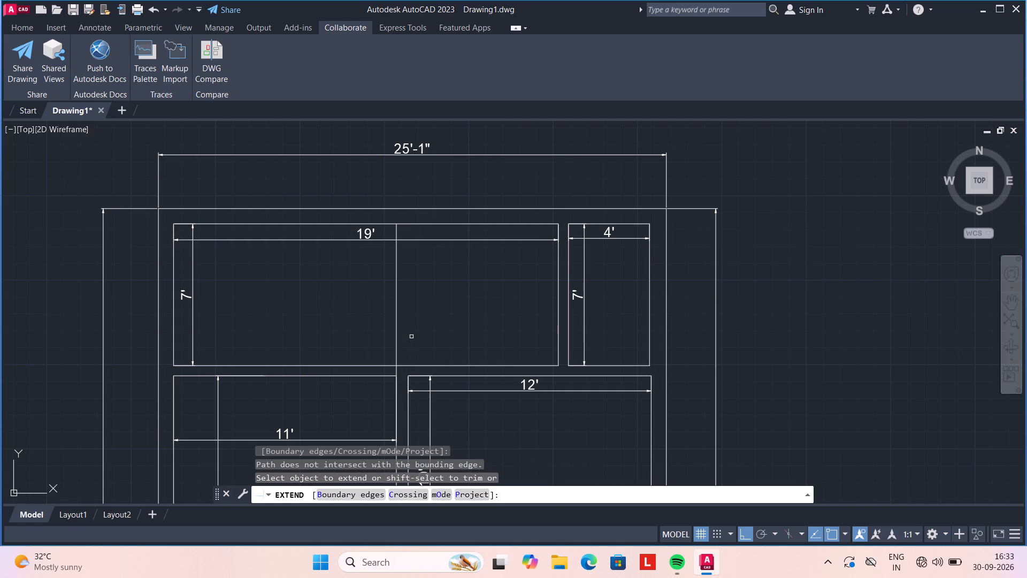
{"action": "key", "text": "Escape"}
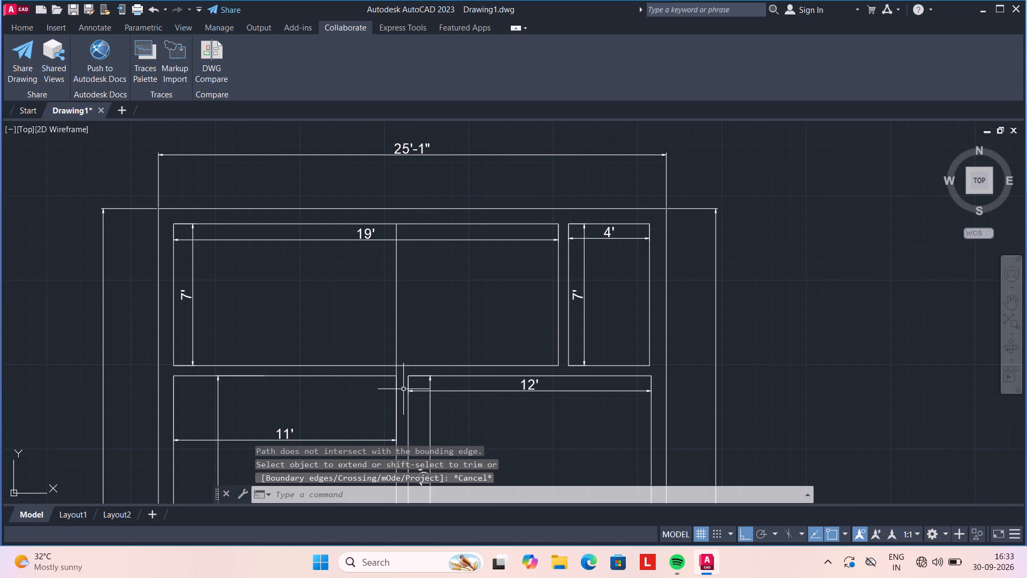
Draw a parallel vertical line from the 12' by 10' room's upper left corner to the top wall line of the 19' room.
{"action": "type", "text": "L"}
{"action": "key", "text": "space"}
{"action": "scroll", "coordinate": [385, 379], "scroll_direction": "up", "scroll_amount": 4}
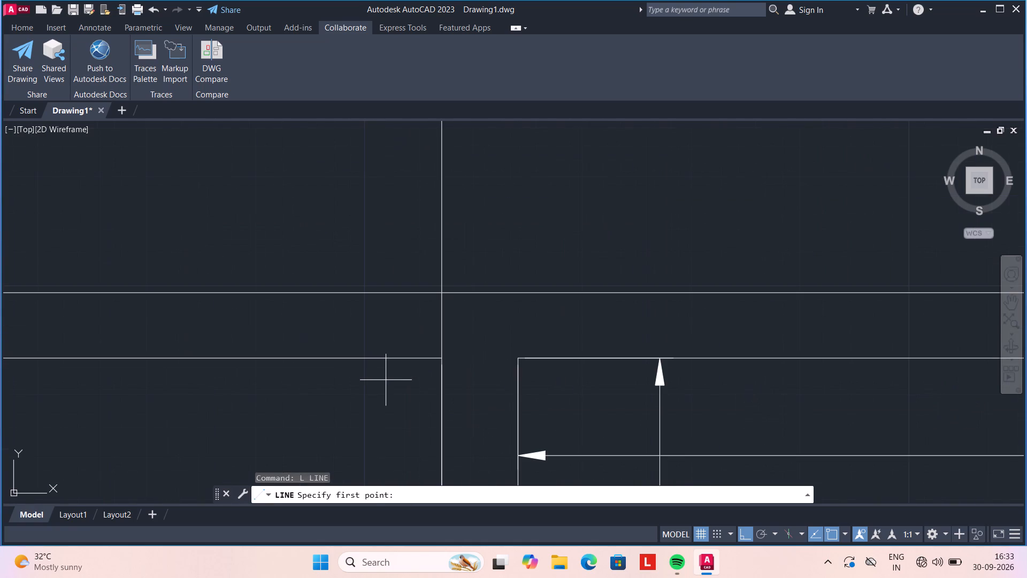
{"action": "scroll", "coordinate": [438, 363], "scroll_direction": "up", "scroll_amount": 6}
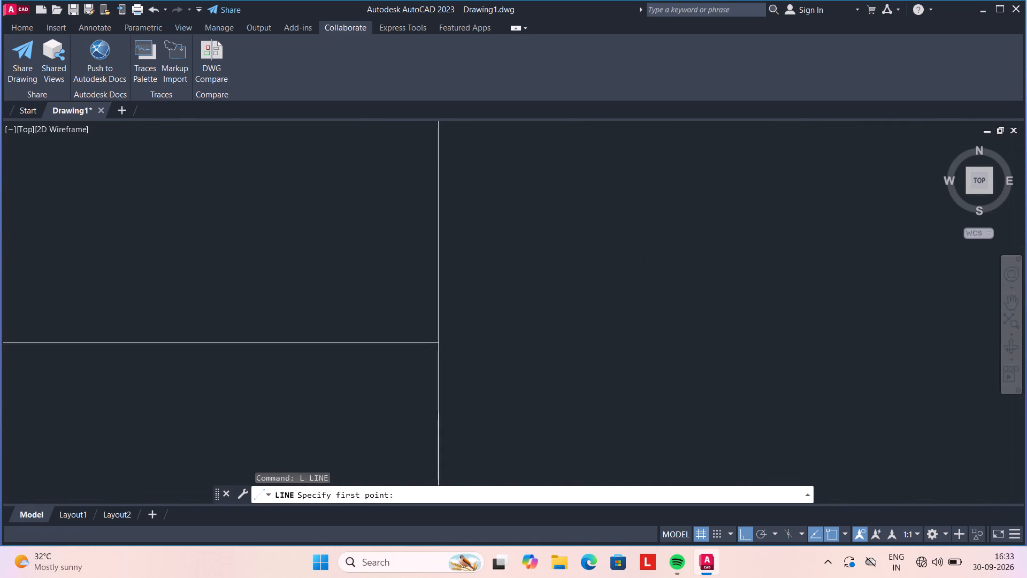
{"action": "scroll", "coordinate": [431, 345], "scroll_direction": "up", "scroll_amount": 6}
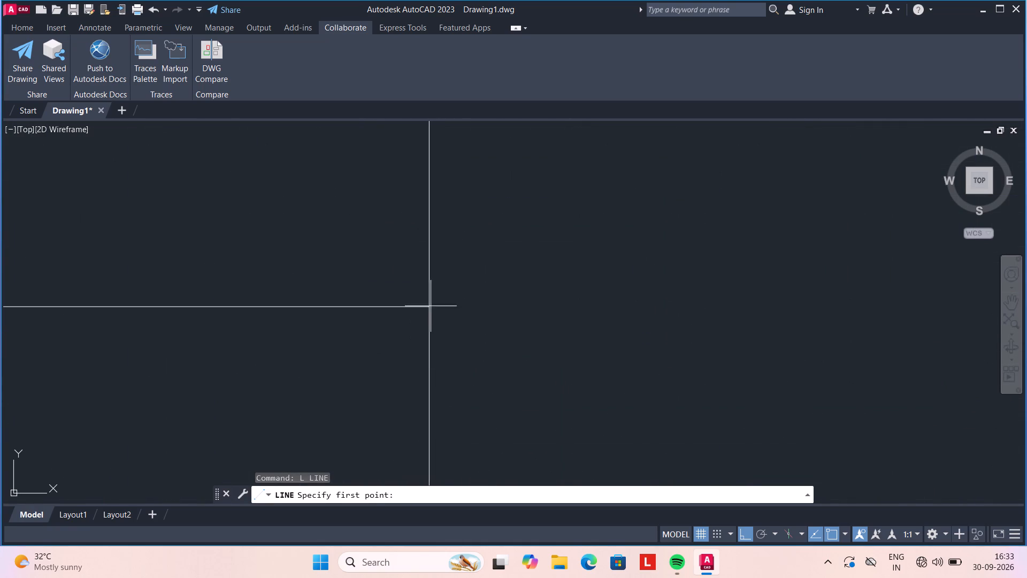
{"action": "scroll", "coordinate": [427, 311], "scroll_direction": "down", "scroll_amount": 16}
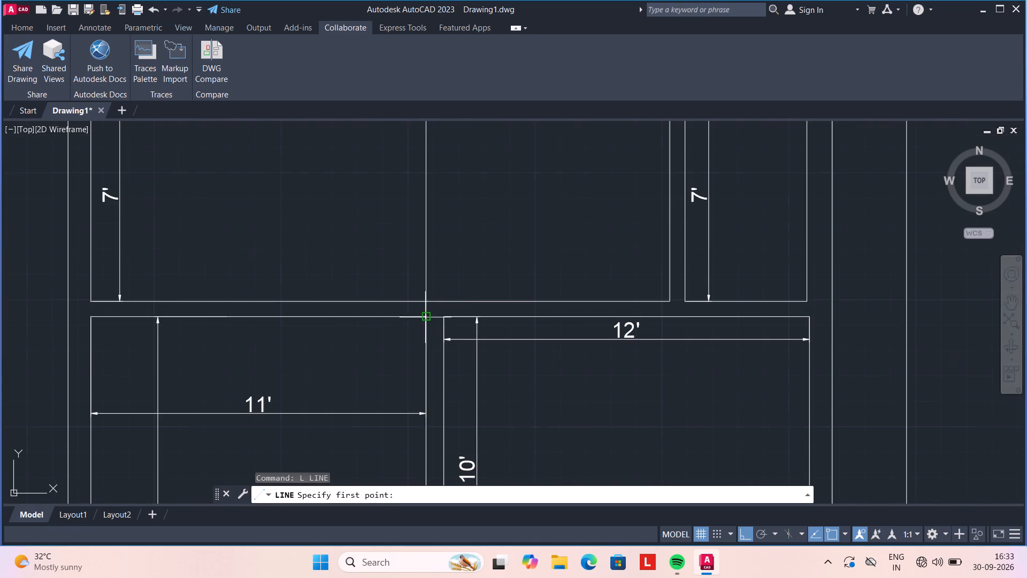
{"action": "scroll", "coordinate": [438, 319], "scroll_direction": "up", "scroll_amount": 11}
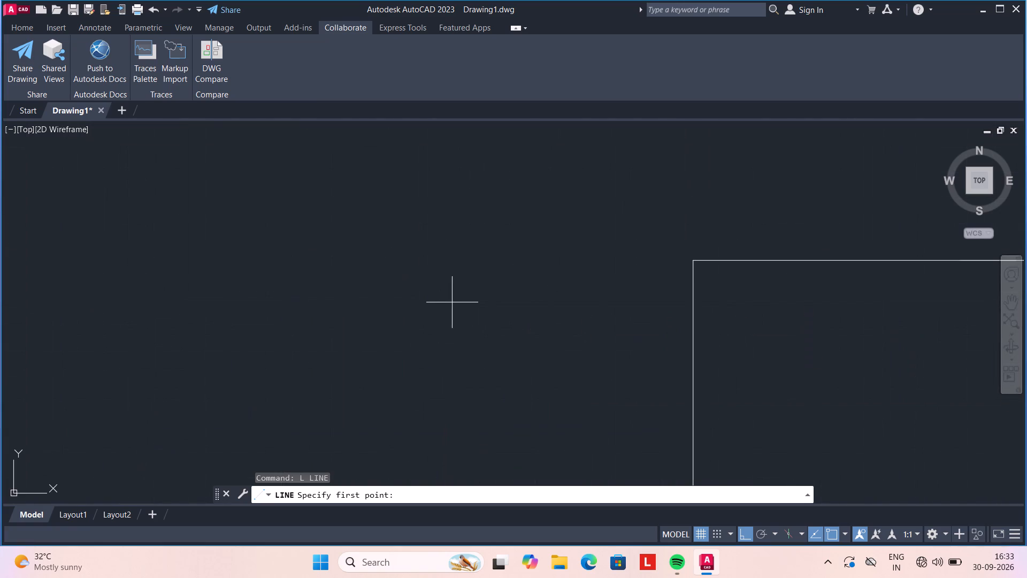
{"action": "left_click", "coordinate": [694, 261]}
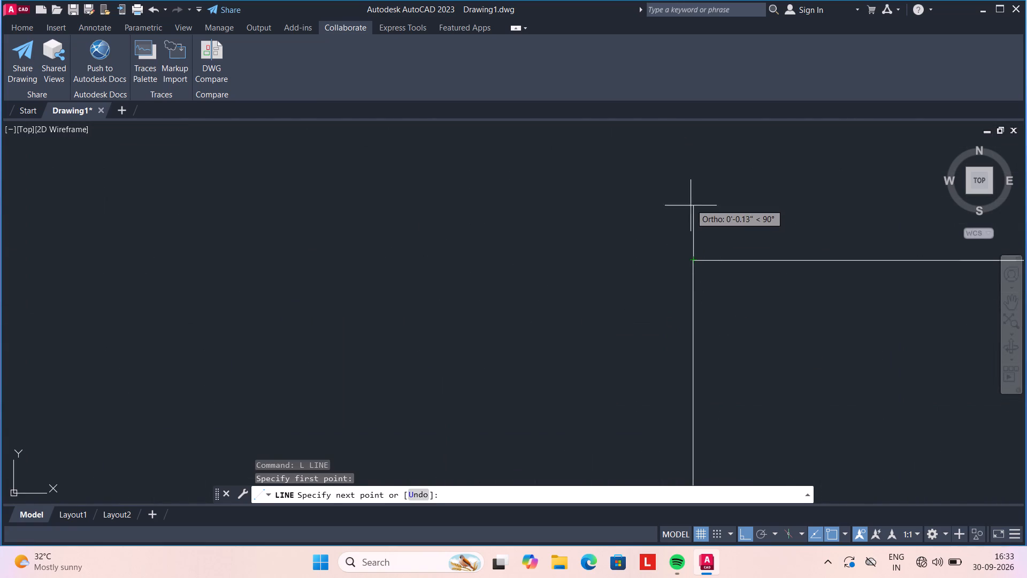
{"action": "scroll", "coordinate": [693, 275], "scroll_direction": "up", "scroll_amount": 5}
{"action": "middle_click_drag", "start_coordinate": [693, 273], "coordinate": [697, 460]}
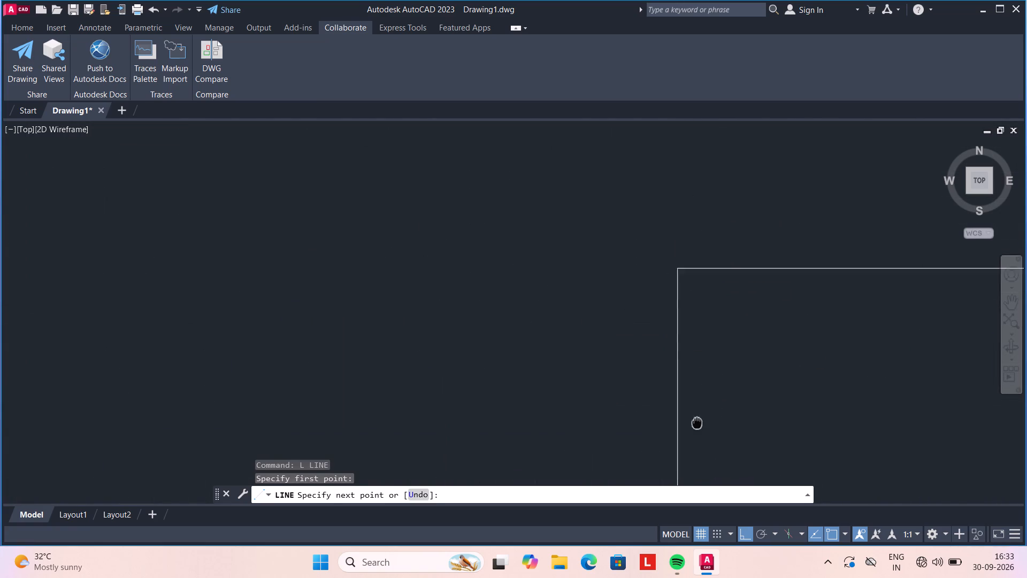
{"action": "middle_click_drag", "start_coordinate": [697, 460], "coordinate": [697, 500]}
{"action": "scroll", "coordinate": [670, 302], "scroll_direction": "up", "scroll_amount": 4}
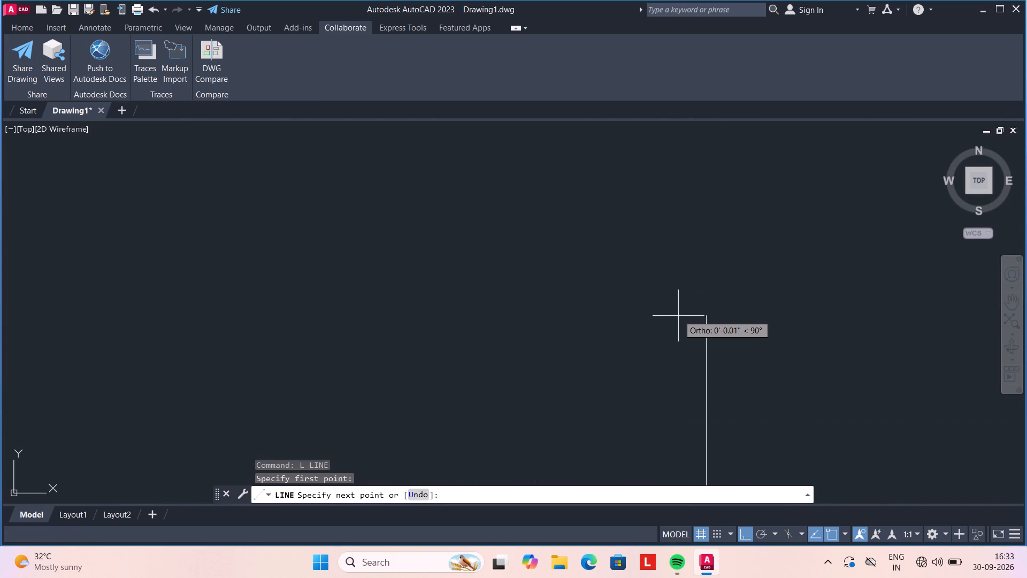
{"action": "middle_click_drag", "start_coordinate": [678, 316], "coordinate": [549, 231]}
{"action": "scroll", "coordinate": [546, 229], "scroll_direction": "down", "scroll_amount": 2}
{"action": "scroll", "coordinate": [547, 241], "scroll_direction": "up", "scroll_amount": 2}
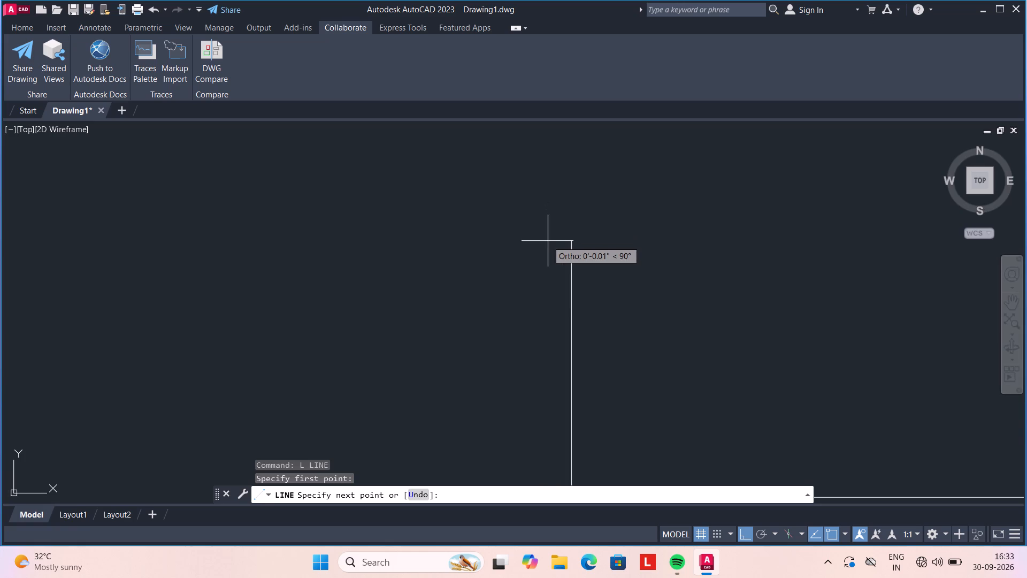
{"action": "middle_click_drag", "start_coordinate": [580, 303], "coordinate": [523, 187]}
{"action": "scroll", "coordinate": [523, 187], "scroll_direction": "down", "scroll_amount": 9}
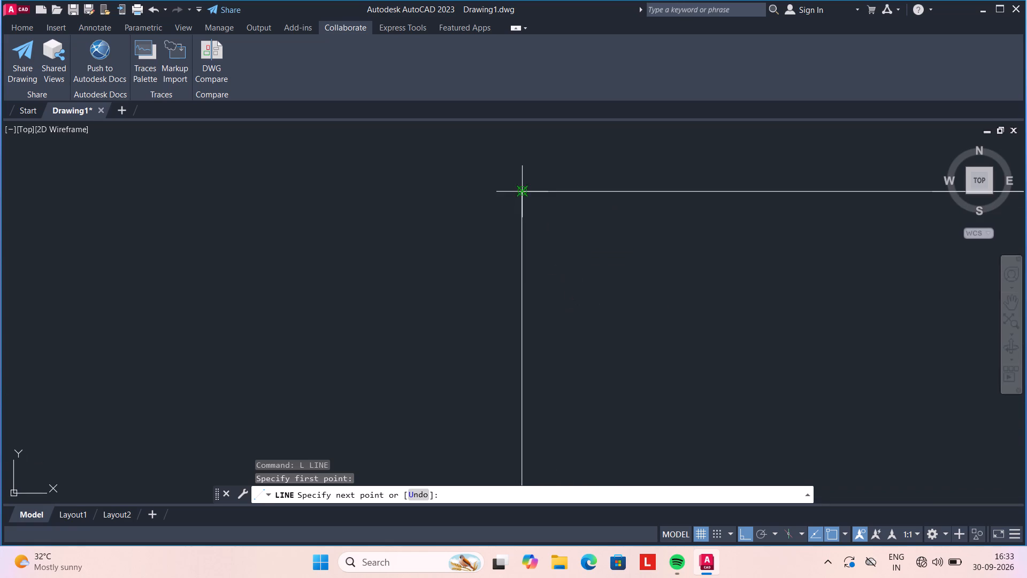
{"action": "middle_click_drag", "start_coordinate": [525, 192], "coordinate": [537, 572]}
{"action": "scroll", "coordinate": [539, 234], "scroll_direction": "down", "scroll_amount": 8}
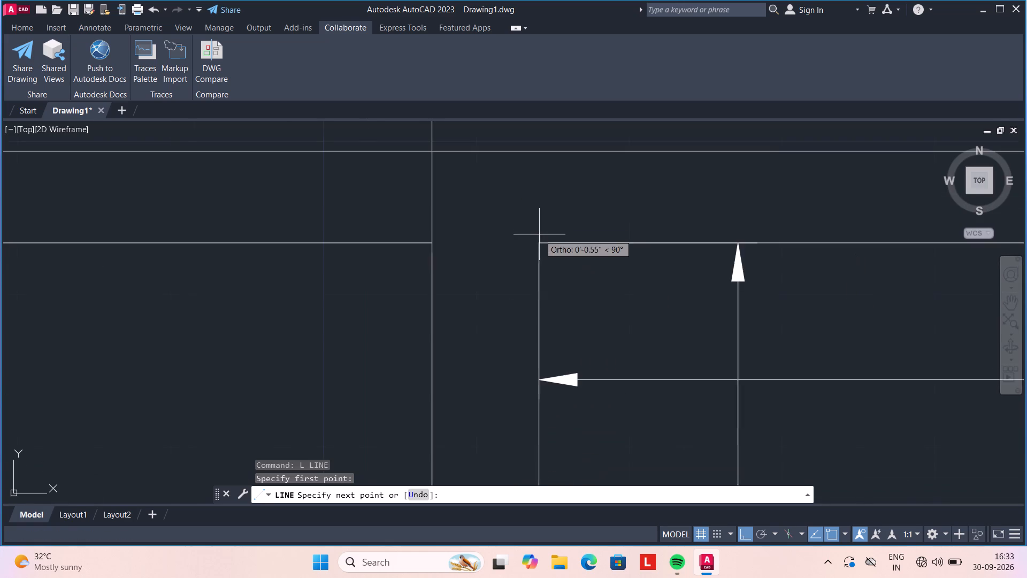
{"action": "middle_click_drag", "start_coordinate": [539, 201], "coordinate": [555, 515]}
{"action": "scroll", "coordinate": [534, 146], "scroll_direction": "down", "scroll_amount": 3}
{"action": "middle_click_drag", "start_coordinate": [534, 146], "coordinate": [549, 446]}
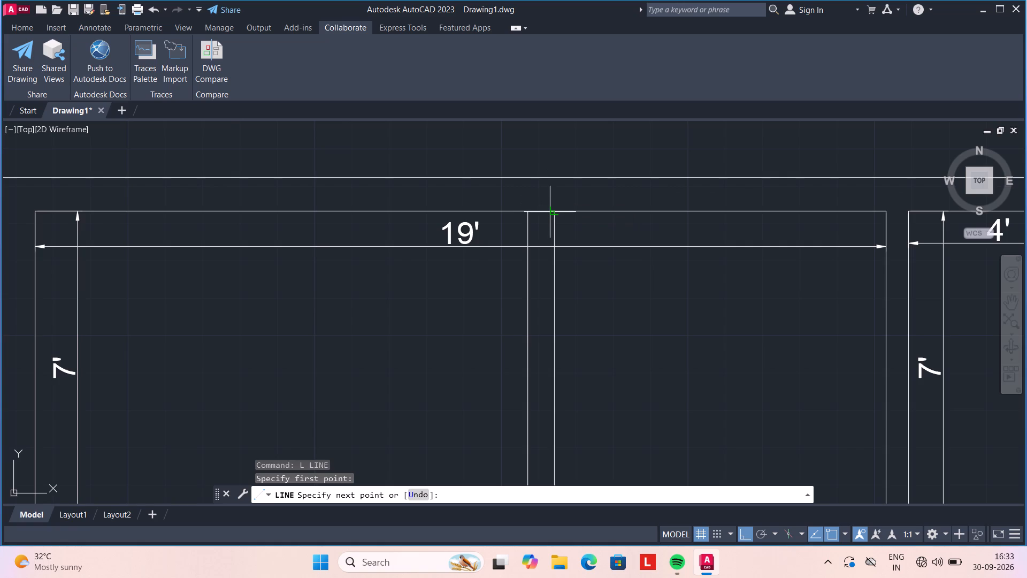
{"action": "scroll", "coordinate": [550, 212], "scroll_direction": "up", "scroll_amount": 4}
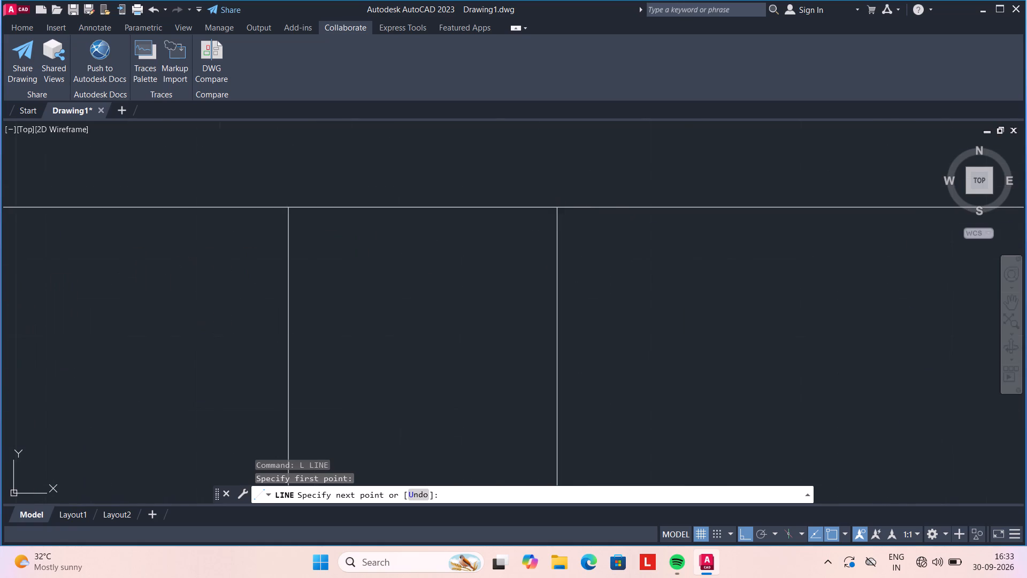
{"action": "scroll", "coordinate": [561, 209], "scroll_direction": "up", "scroll_amount": 2}
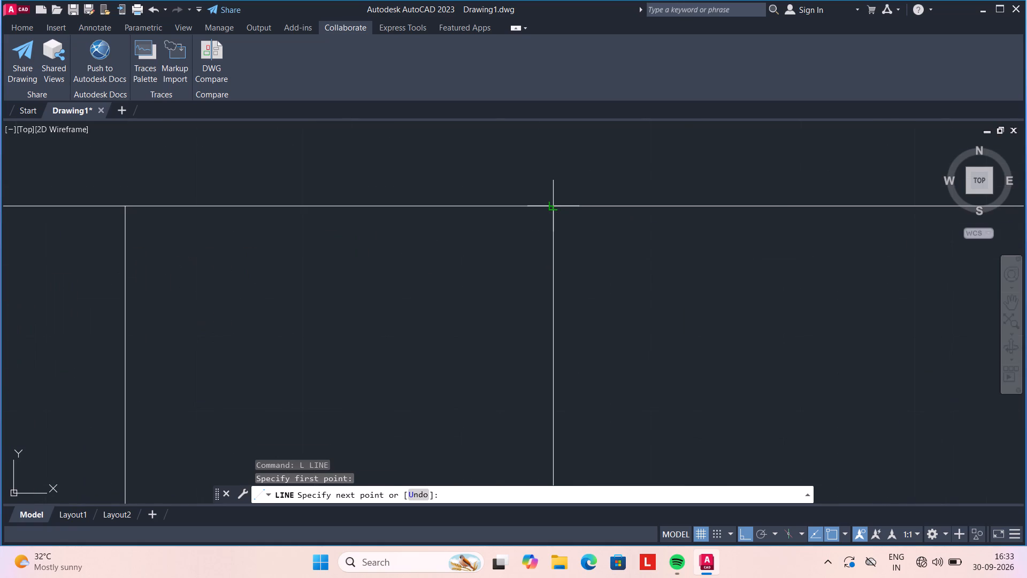
{"action": "left_click", "coordinate": [549, 209]}
{"action": "key", "text": "space"}
Trim the wall line pieces around the new partition where it meets the wall below and the top line of the 19' by 7' room.
{"action": "scroll", "coordinate": [608, 301], "scroll_direction": "down", "scroll_amount": 5}
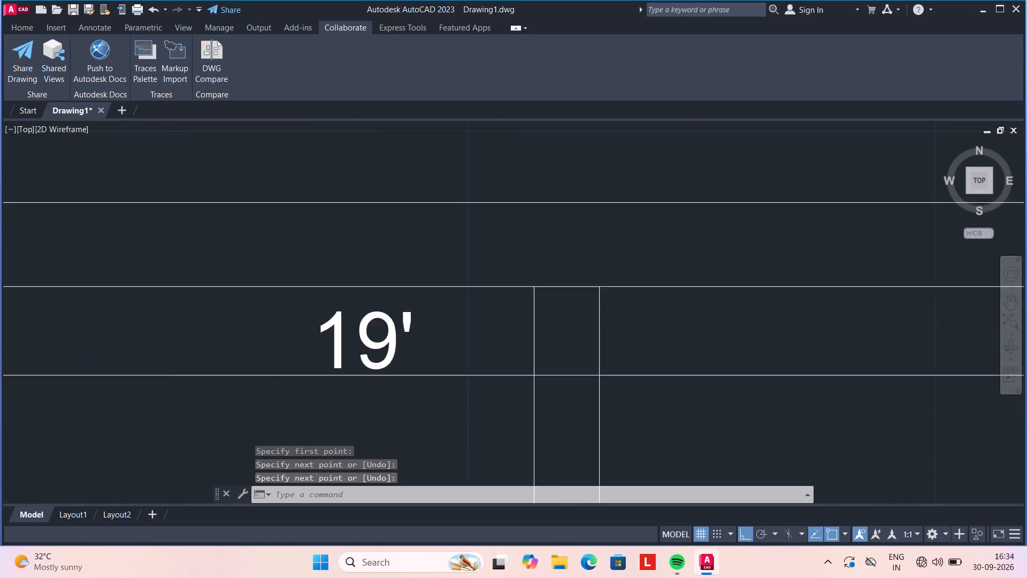
{"action": "scroll", "coordinate": [620, 360], "scroll_direction": "down", "scroll_amount": 2}
{"action": "middle_click_drag", "start_coordinate": [640, 419], "coordinate": [505, 224]}
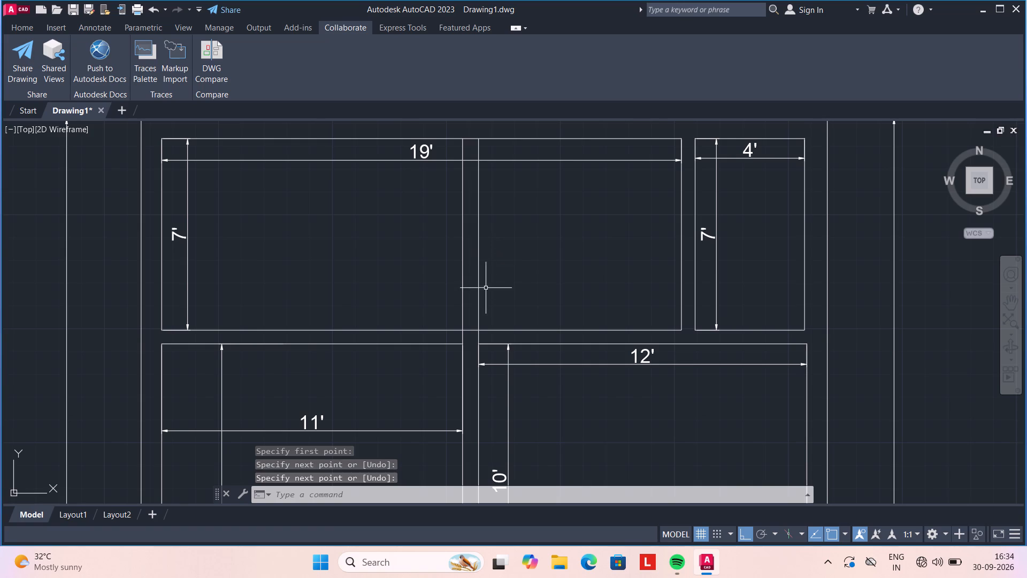
{"action": "type", "text": "TR"}
{"action": "key", "text": "space"}
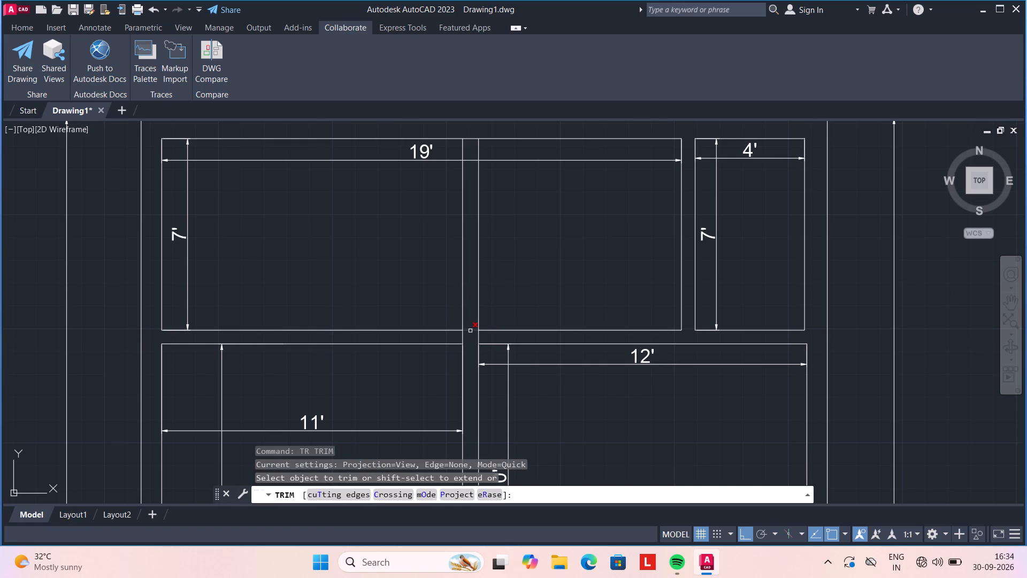
{"action": "left_click", "coordinate": [485, 337]}
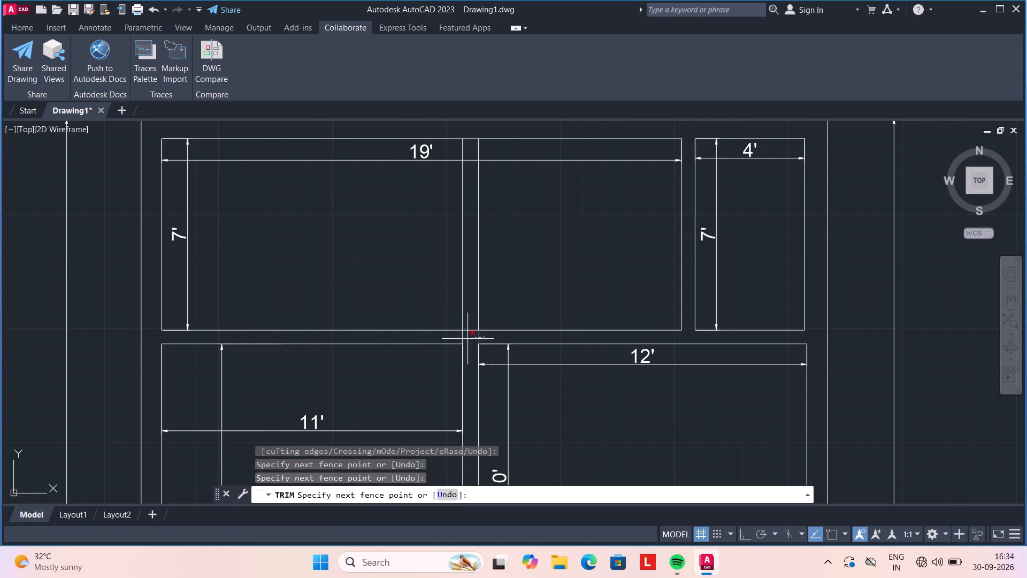
{"action": "left_click", "coordinate": [444, 336]}
{"action": "left_click", "coordinate": [472, 336]}
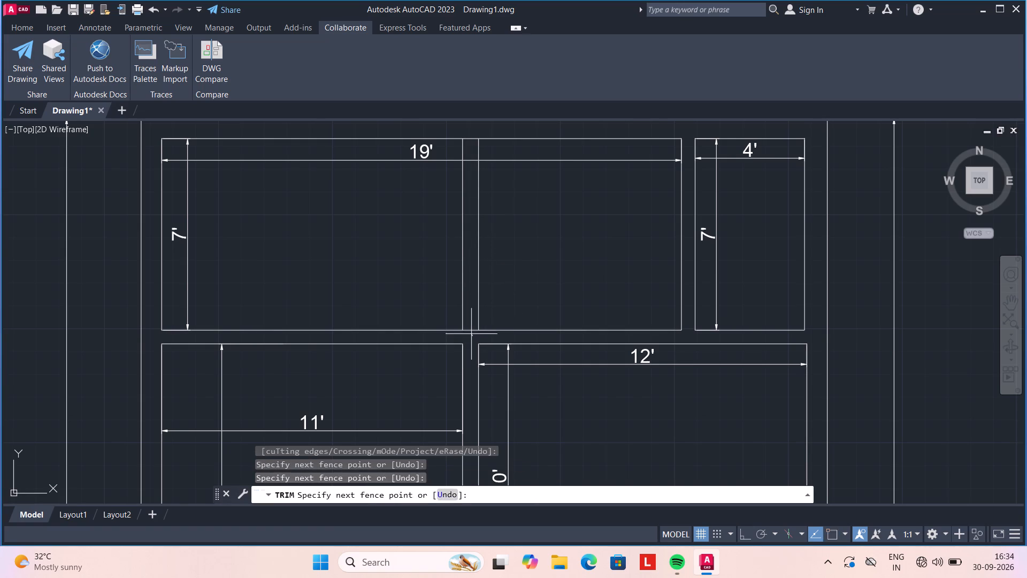
{"action": "left_click", "coordinate": [469, 320]}
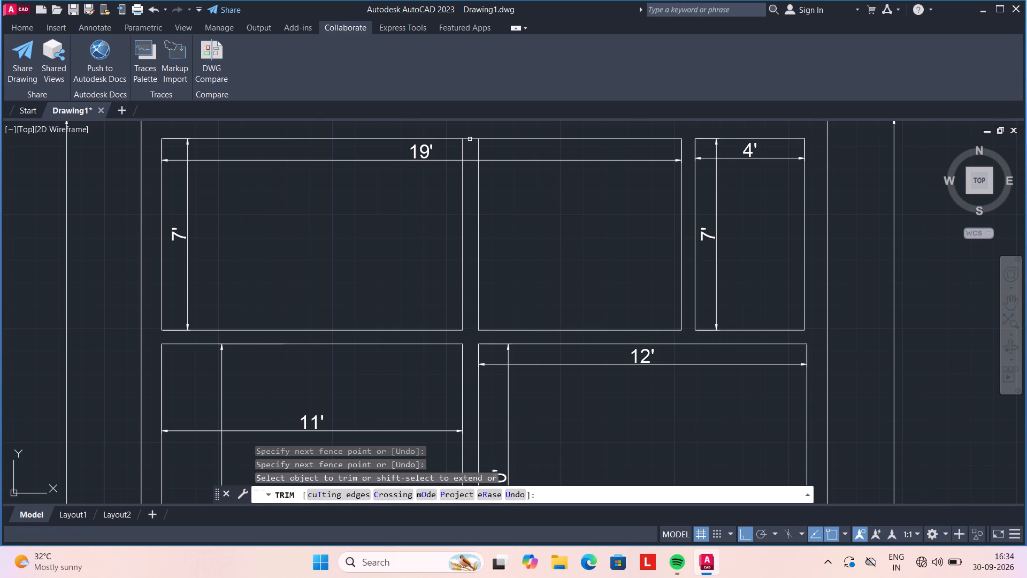
{"action": "left_click", "coordinate": [470, 136]}
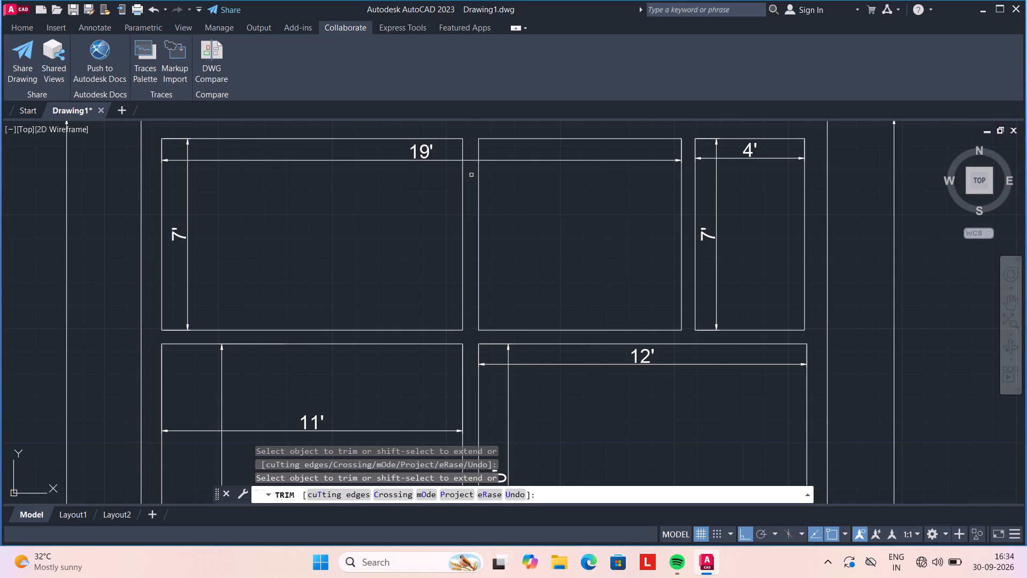
{"action": "key", "text": "Escape"}
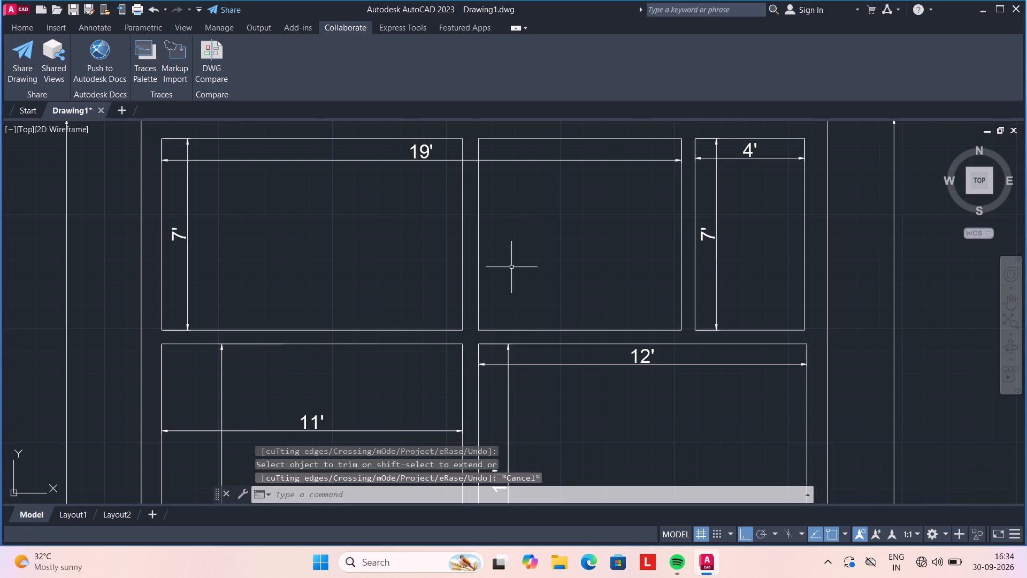
Place multiline text with a height of 6" in the upper left room, with the first line DINNING + KITCHEN.
{"action": "scroll", "coordinate": [582, 278], "scroll_direction": "down", "scroll_amount": 2}
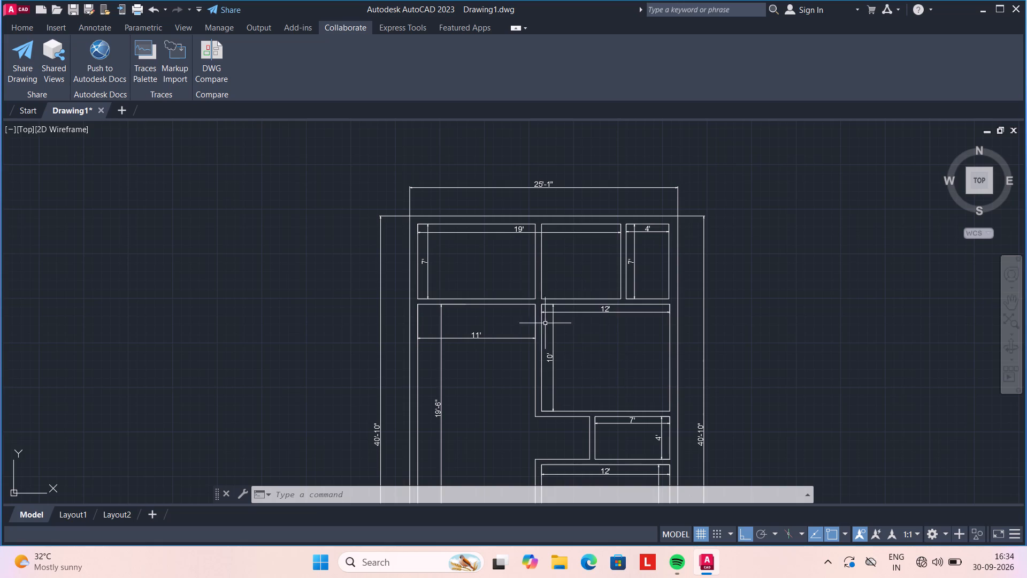
{"action": "scroll", "coordinate": [479, 270], "scroll_direction": "up", "scroll_amount": 1}
{"action": "scroll", "coordinate": [479, 270], "scroll_direction": "down", "scroll_amount": 1}
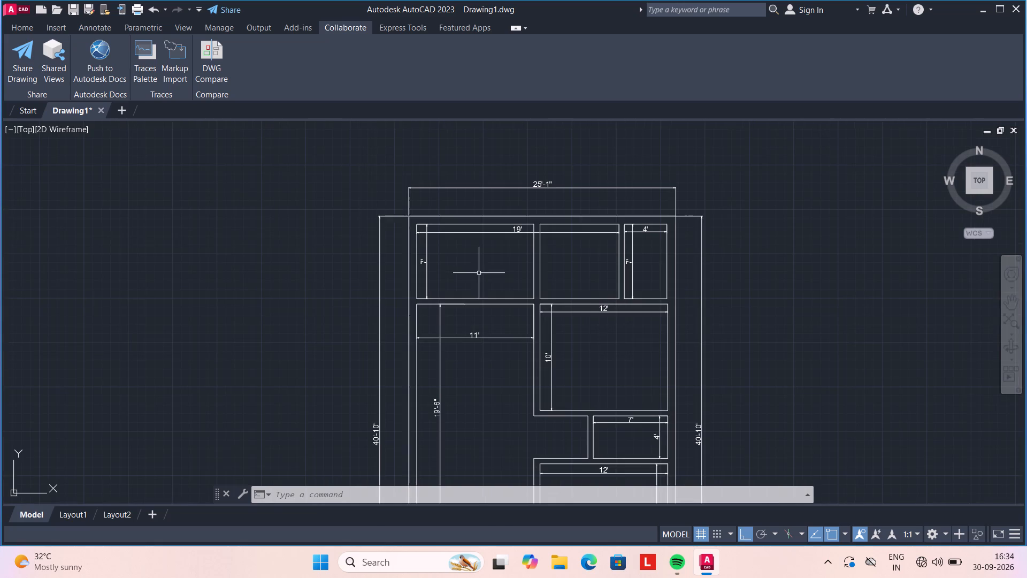
{"action": "middle_click_drag", "start_coordinate": [479, 276], "coordinate": [435, 244]}
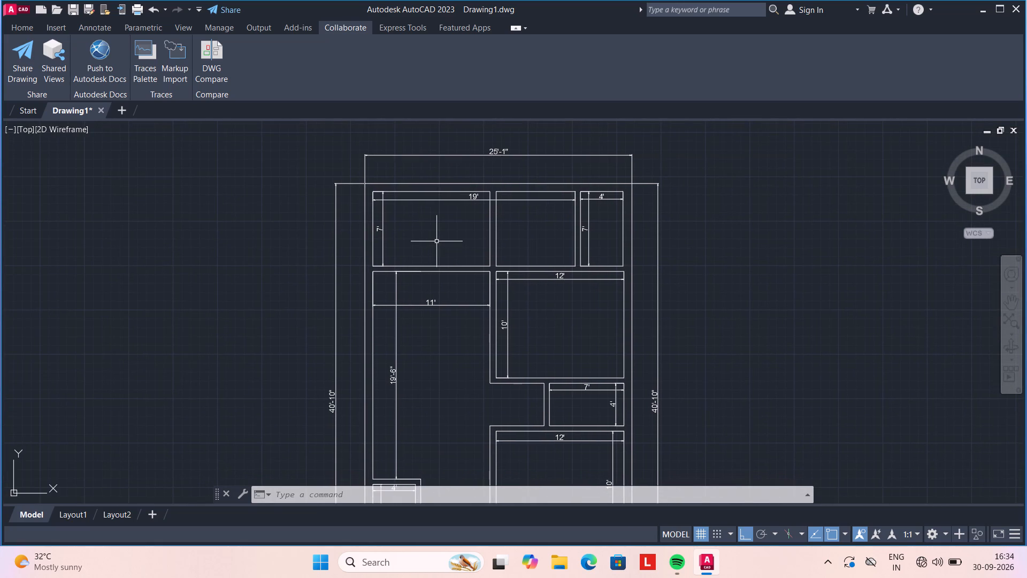
{"action": "type", "text": "MTEXT"}
{"action": "key", "text": "space"}
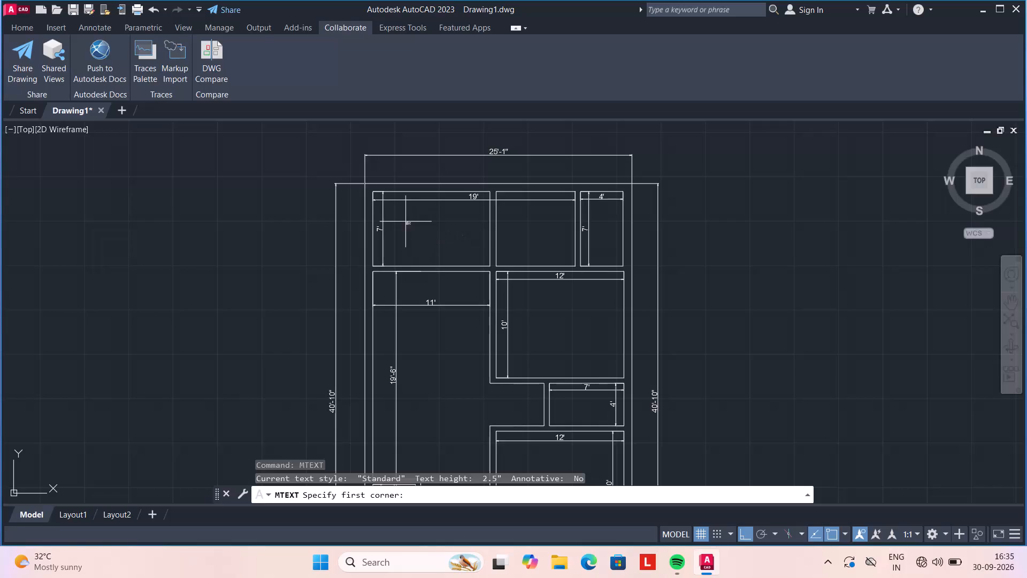
{"action": "left_click", "coordinate": [401, 215]}
{"action": "left_click", "coordinate": [482, 257]}
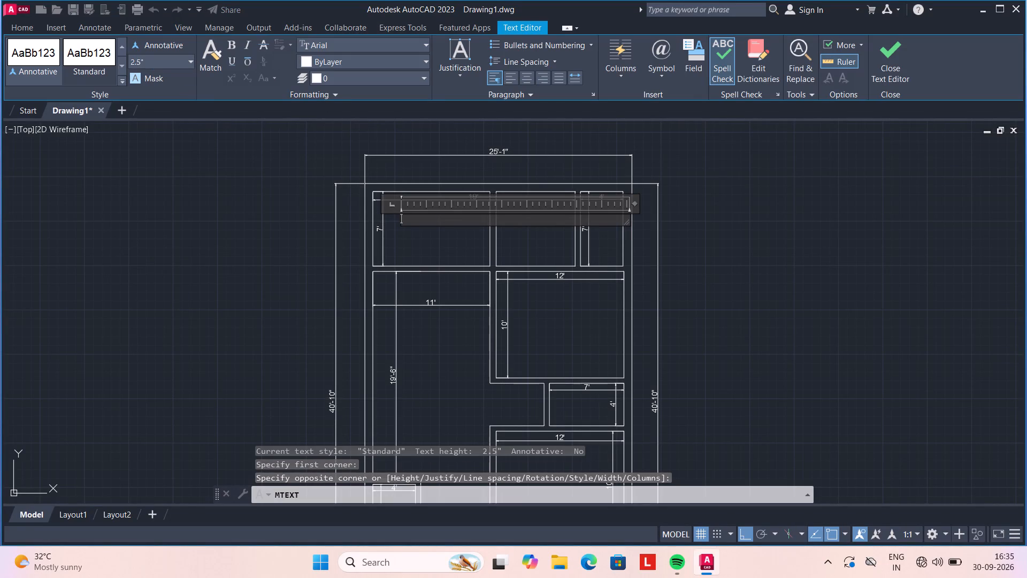
{"action": "left_click", "coordinate": [154, 62]}
{"action": "key", "text": "BackSpace"}
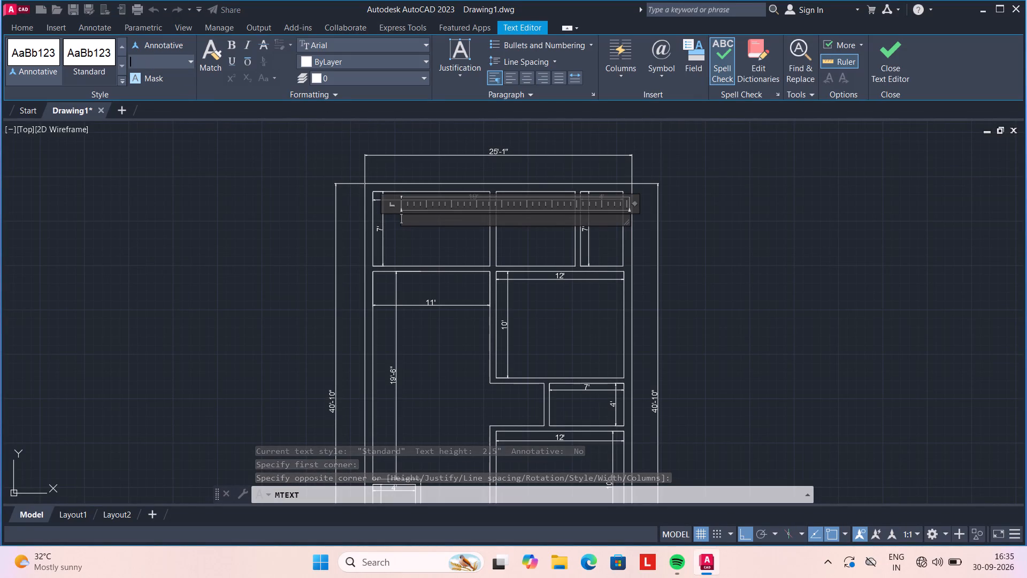
{"action": "type", "text": "6\""}
{"action": "key", "text": "Return"}
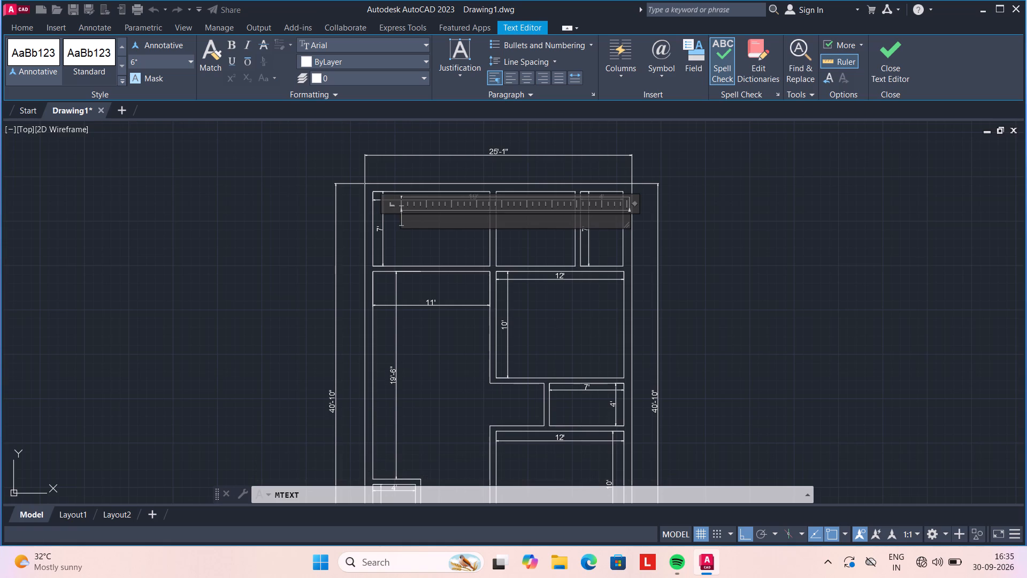
{"action": "type", "text": "DINNING"}
{"action": "key", "text": "space"}
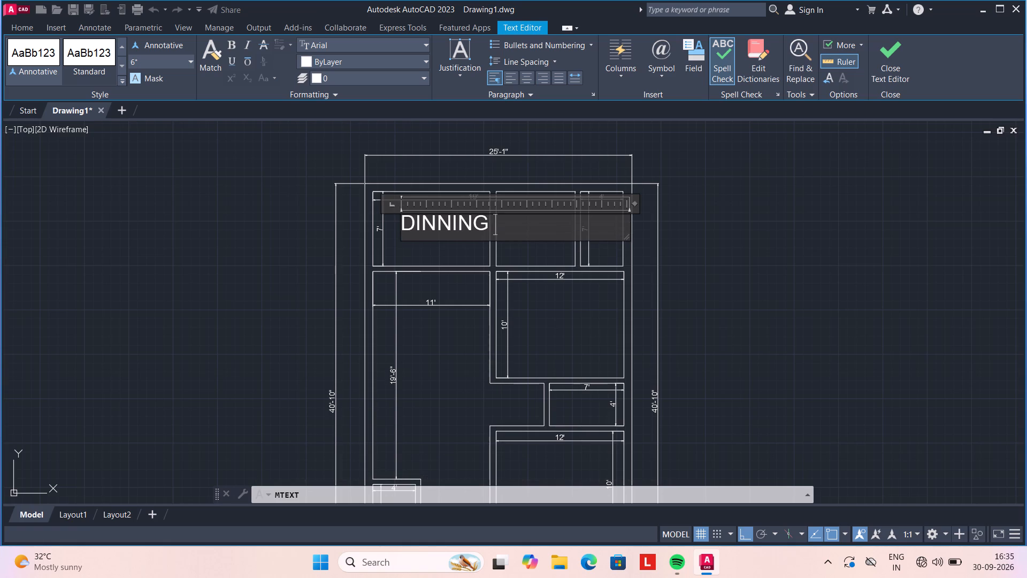
{"action": "key", "text": "shift+plus"}
{"action": "key", "text": "space"}
{"action": "type", "text": "KIC"}
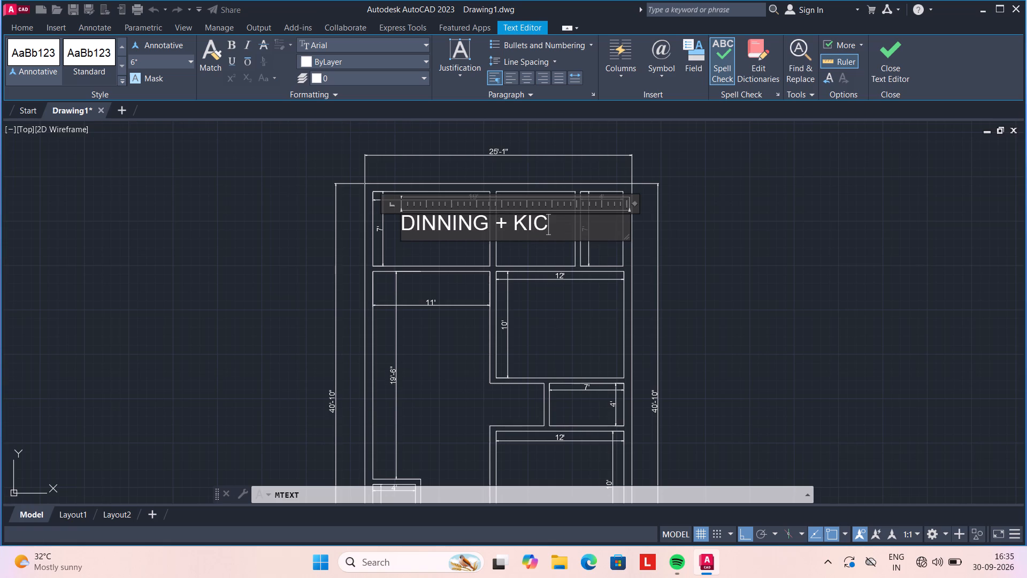
{"action": "key", "text": "BackSpace"}
{"action": "type", "text": "TCHEN"}
{"action": "key", "text": "space"}
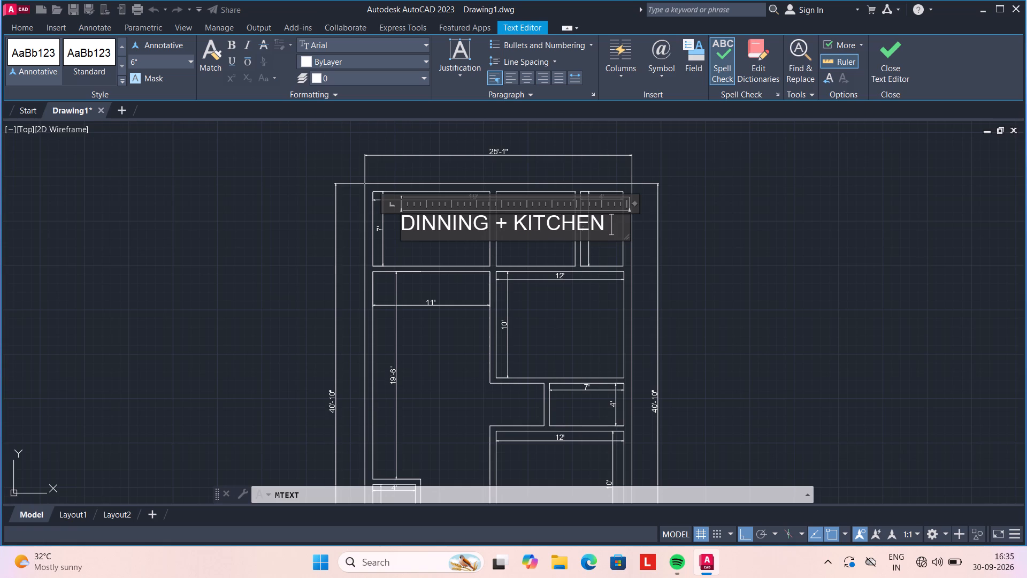
Add the second line 7' X 19' to the room label and finish the text.
{"action": "key", "text": "Return"}
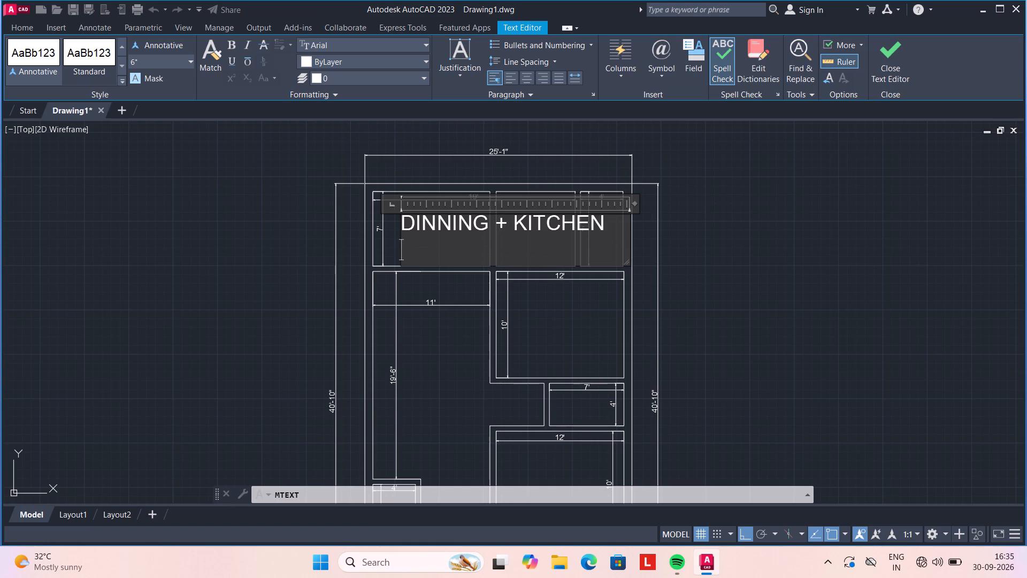
{"action": "type", "text": "7'"}
{"action": "key", "text": "space"}
{"action": "type", "text": "X"}
{"action": "key", "text": "space"}
{"action": "type", "text": "19"}
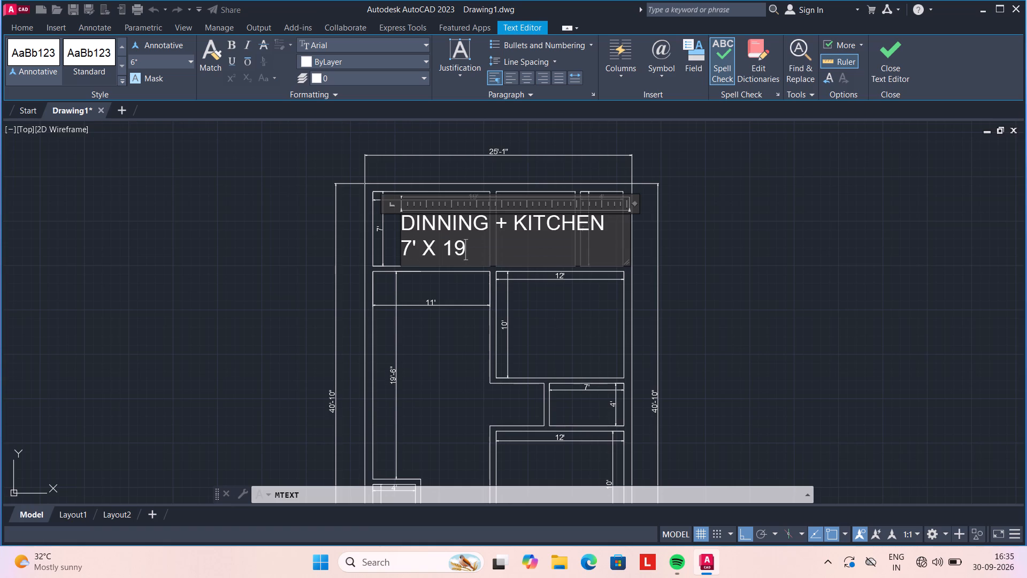
{"action": "key", "text": "apostrophe"}
{"action": "left_click", "coordinate": [690, 247]}
{"action": "scroll", "coordinate": [419, 231], "scroll_direction": "up", "scroll_amount": 2}
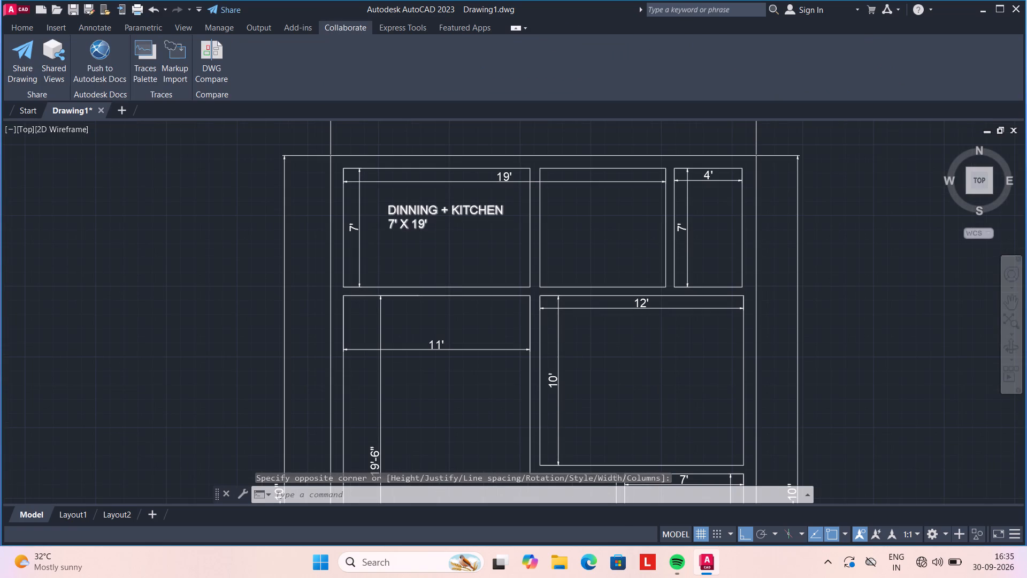
{"action": "scroll", "coordinate": [404, 213], "scroll_direction": "down", "scroll_amount": 1}
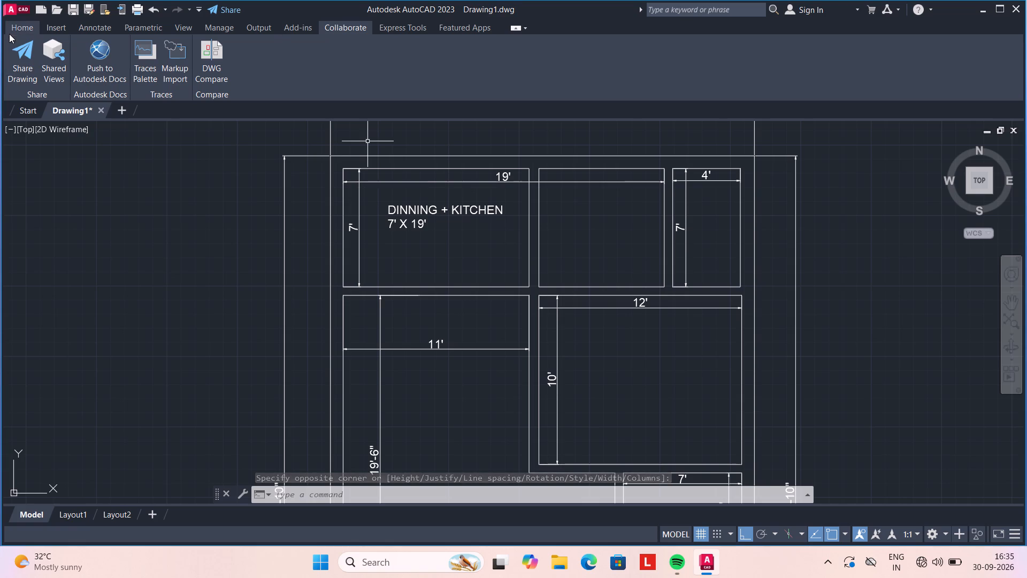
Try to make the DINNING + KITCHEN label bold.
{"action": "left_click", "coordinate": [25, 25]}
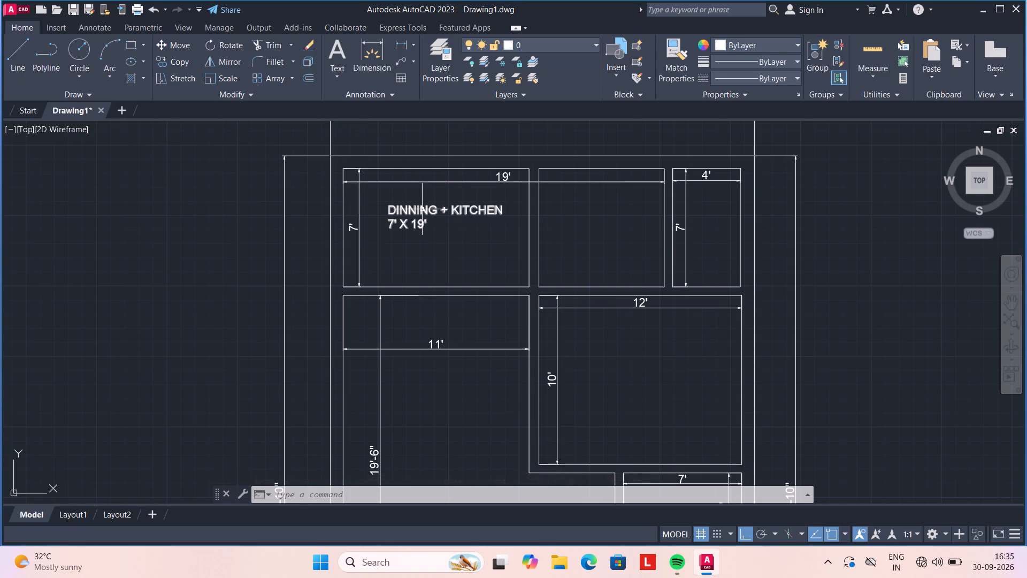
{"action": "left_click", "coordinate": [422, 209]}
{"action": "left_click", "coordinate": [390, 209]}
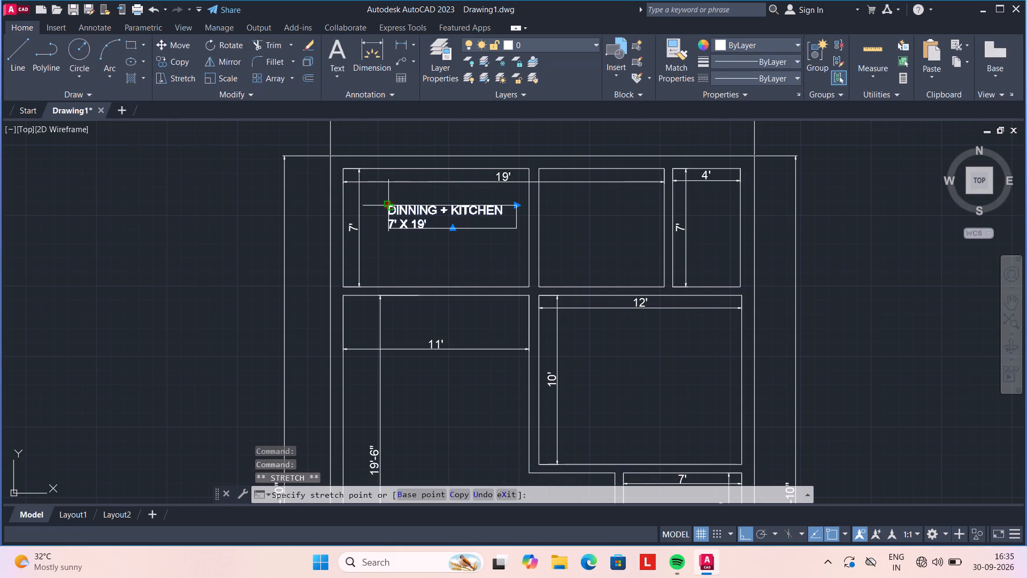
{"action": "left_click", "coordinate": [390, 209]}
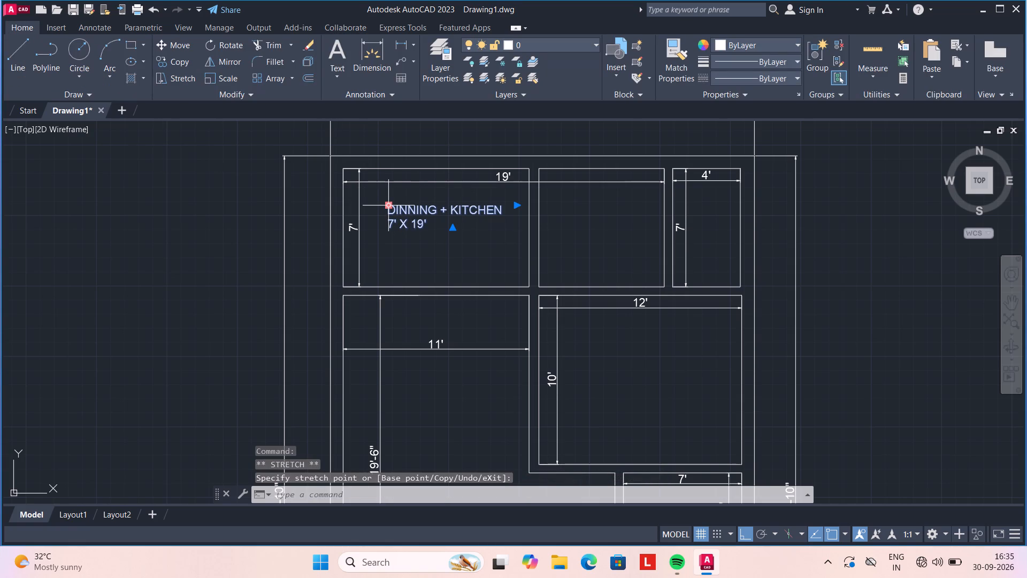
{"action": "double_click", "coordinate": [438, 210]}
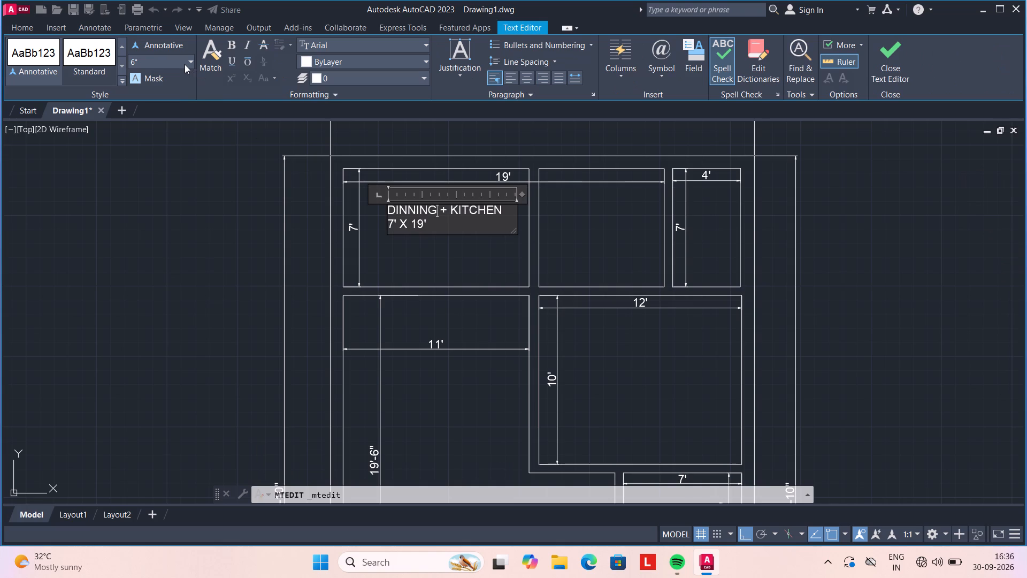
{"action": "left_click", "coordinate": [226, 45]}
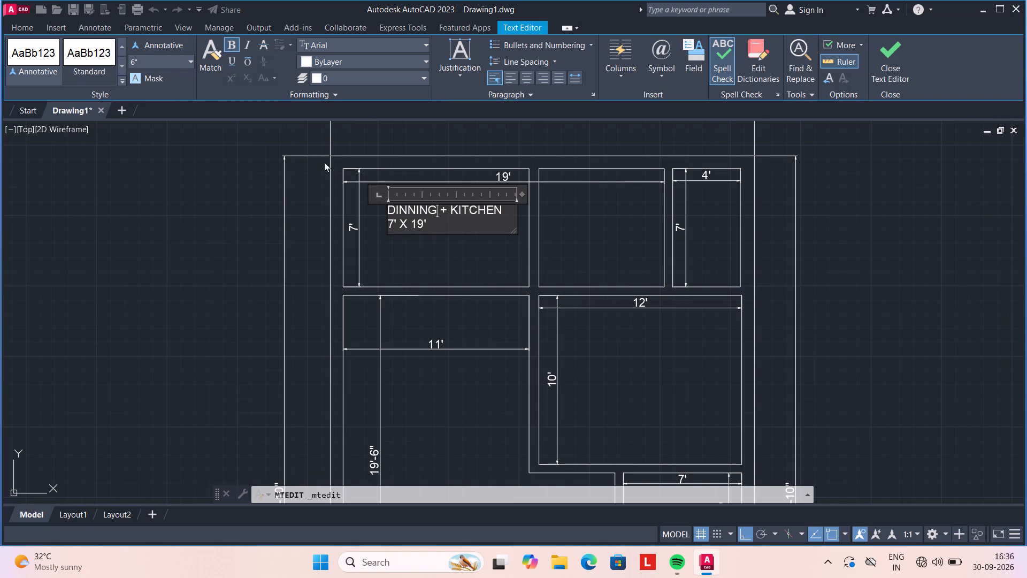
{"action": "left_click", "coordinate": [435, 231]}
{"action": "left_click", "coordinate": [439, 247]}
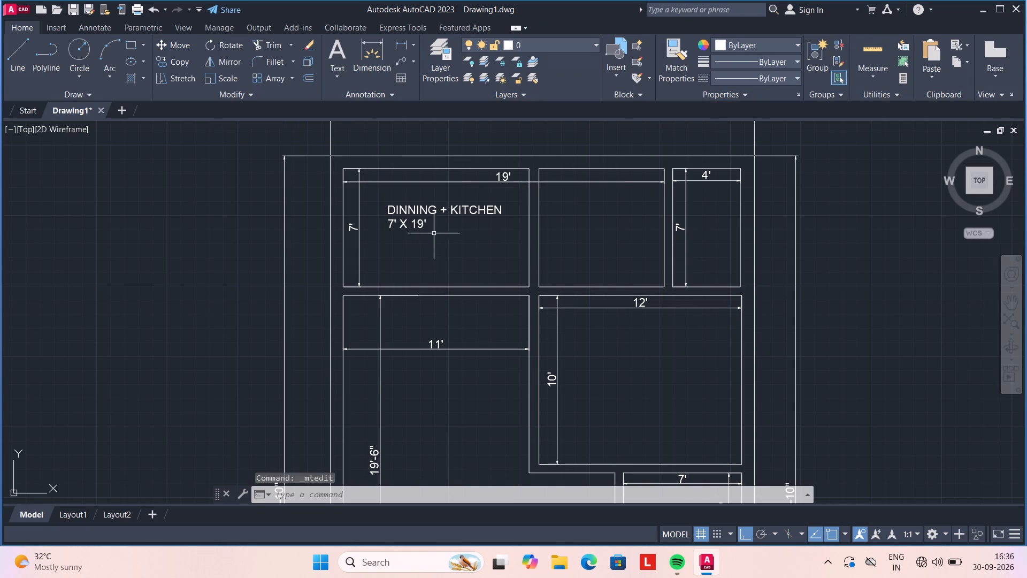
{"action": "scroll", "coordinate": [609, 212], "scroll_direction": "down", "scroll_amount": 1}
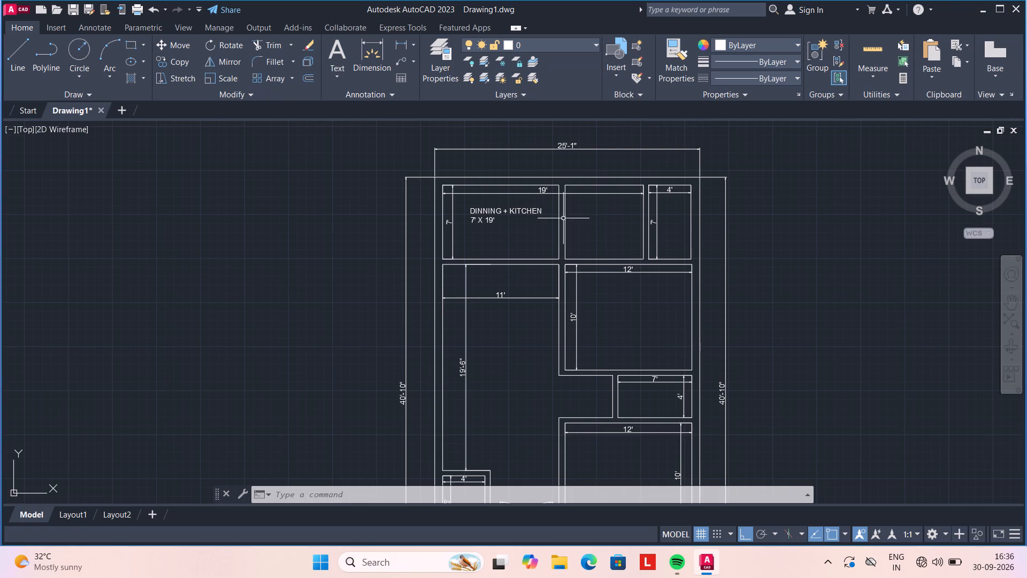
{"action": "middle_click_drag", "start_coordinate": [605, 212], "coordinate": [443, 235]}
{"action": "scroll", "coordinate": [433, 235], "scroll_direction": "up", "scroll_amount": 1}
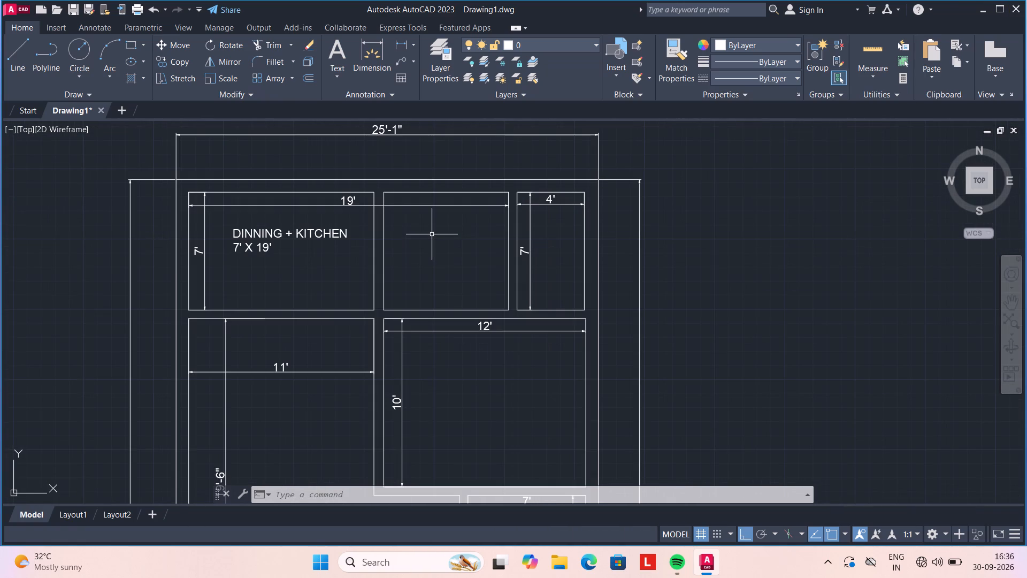
Place multiline text with a height of 6" in the upper 4' by 7' room, with the first line T & B.
{"action": "middle_click_drag", "start_coordinate": [547, 235], "coordinate": [393, 250]}
{"action": "scroll", "coordinate": [391, 251], "scroll_direction": "up", "scroll_amount": 1}
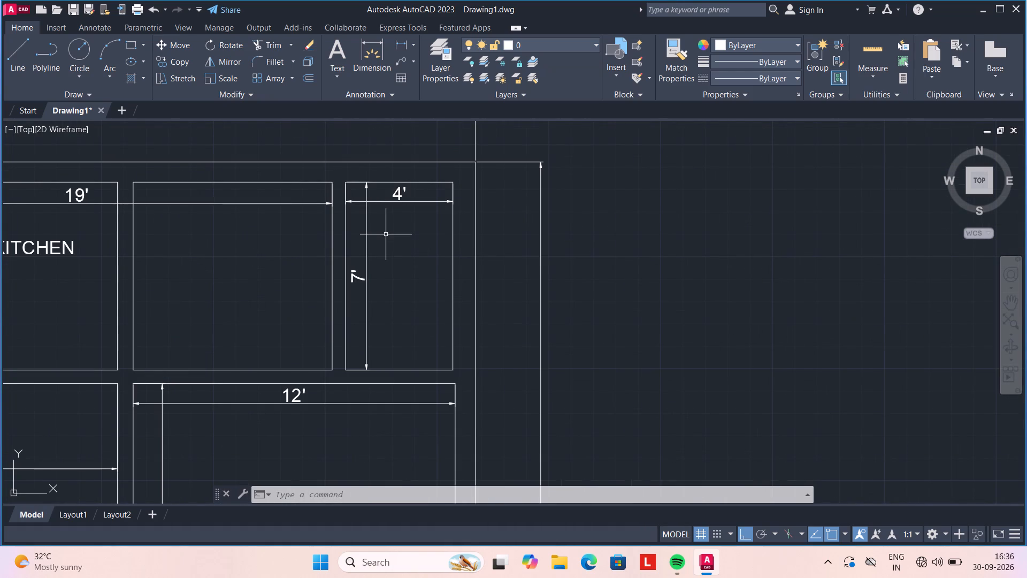
{"action": "type", "text": "MTEXT"}
{"action": "key", "text": "space"}
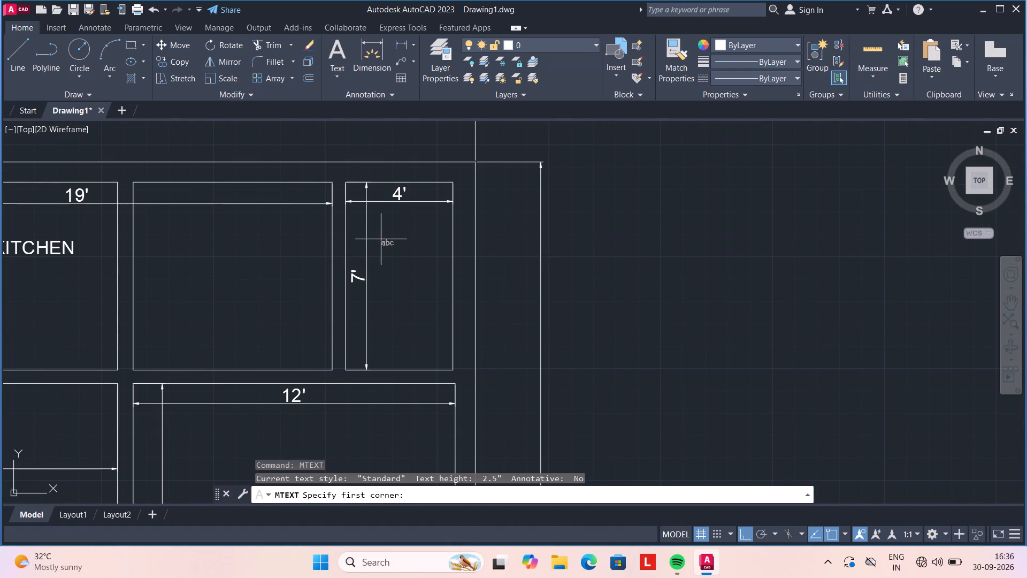
{"action": "left_click", "coordinate": [375, 229]}
{"action": "left_click", "coordinate": [428, 284]}
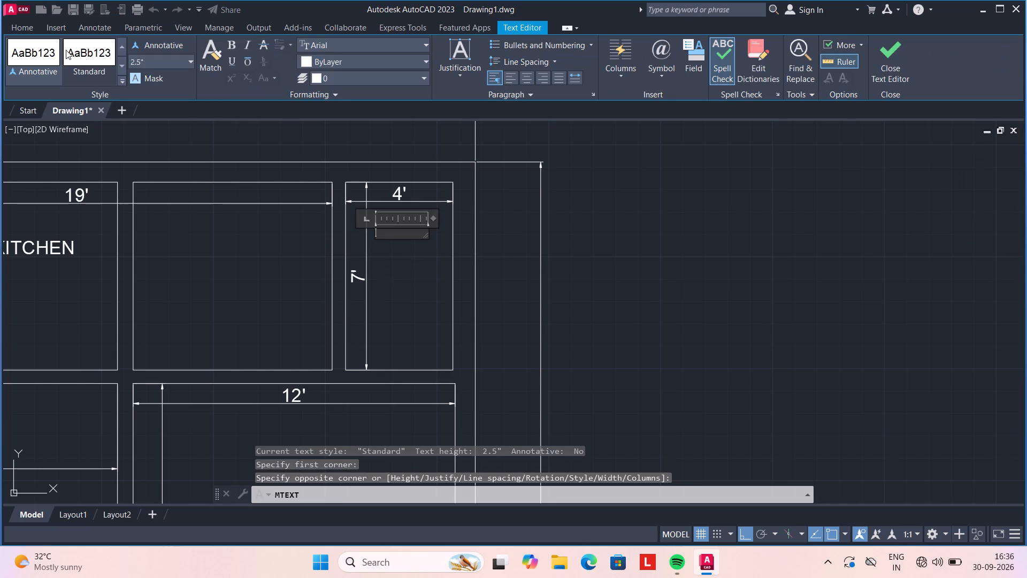
{"action": "left_click", "coordinate": [144, 56]}
{"action": "key", "text": "BackSpace"}
{"action": "type", "text": "6\""}
{"action": "key", "text": "Return"}
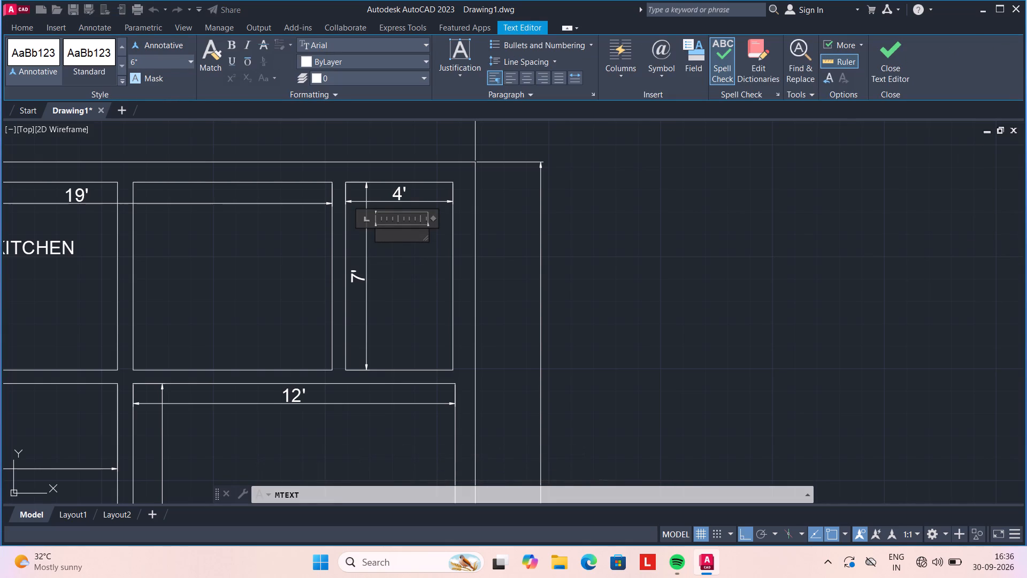
{"action": "key", "text": "t"}
{"action": "key", "text": "space"}
{"action": "key", "text": "shift+ampersand"}
{"action": "key", "text": "space"}
{"action": "type", "text": "B"}
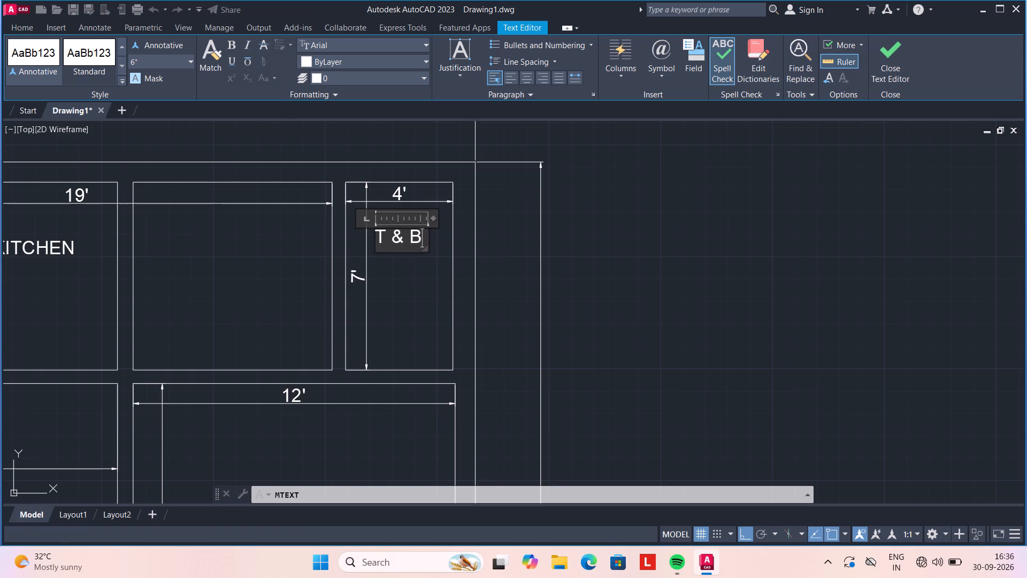
{"action": "key", "text": "space"}
Add the second line 4' X 7' to the T & B label and finish the text.
{"action": "key", "text": "Return"}
{"action": "type", "text": "4'"}
{"action": "key", "text": "space"}
{"action": "type", "text": "X"}
{"action": "key", "text": "space"}
{"action": "key", "text": "7"}
{"action": "key", "text": "apostrophe"}
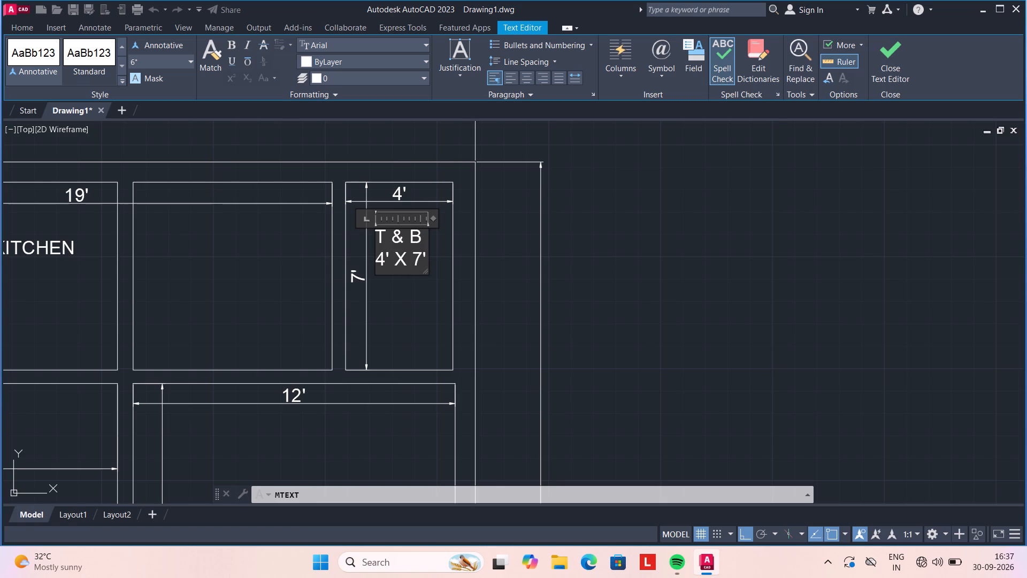
{"action": "left_click", "coordinate": [228, 45]}
{"action": "left_click", "coordinate": [415, 297]}
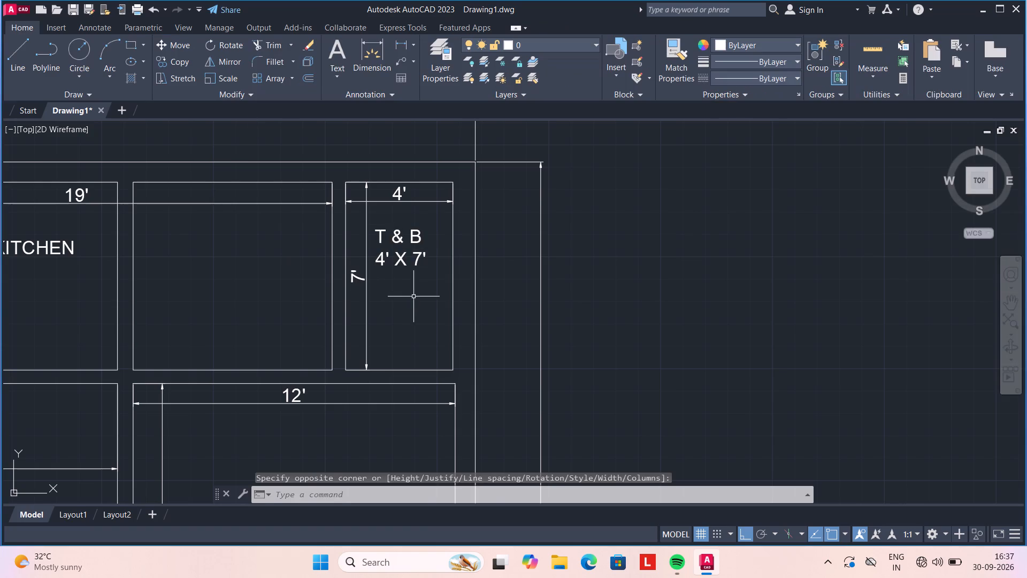
Place bold multiline text with a height of 6" in the 12' by 10' room below T & B, with the first line BEDROOM 2.
{"action": "scroll", "coordinate": [409, 294], "scroll_direction": "down", "scroll_amount": 2}
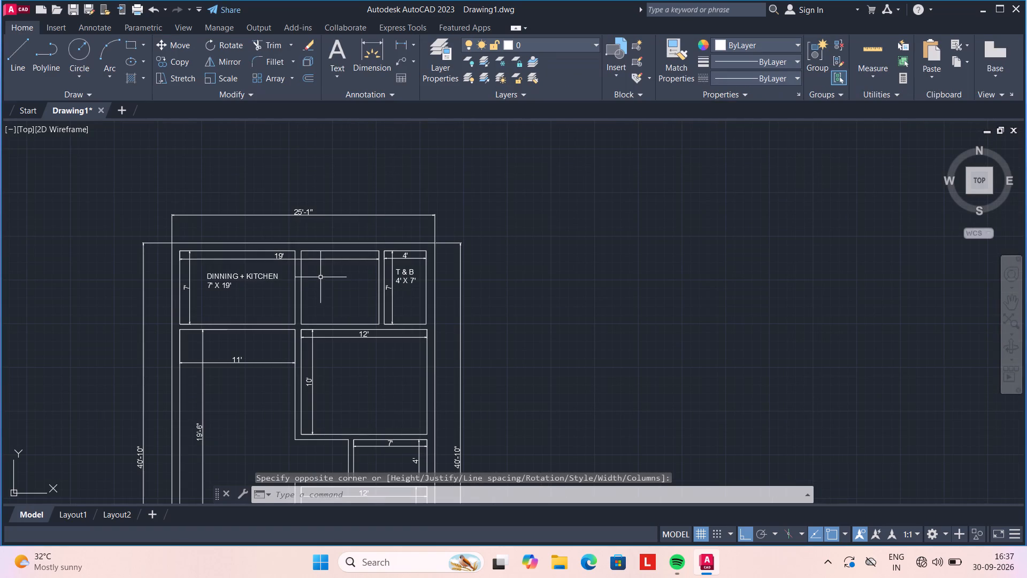
{"action": "scroll", "coordinate": [365, 386], "scroll_direction": "down", "scroll_amount": 1}
{"action": "middle_click_drag", "start_coordinate": [364, 387], "coordinate": [306, 330]}
{"action": "scroll", "coordinate": [298, 317], "scroll_direction": "up", "scroll_amount": 2}
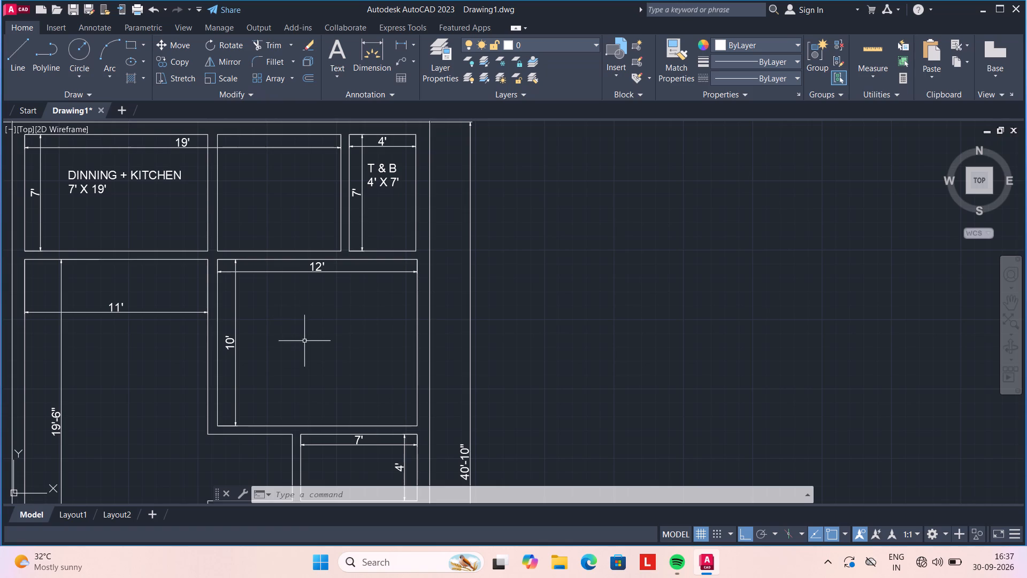
{"action": "type", "text": "MTEXT"}
{"action": "key", "text": "space"}
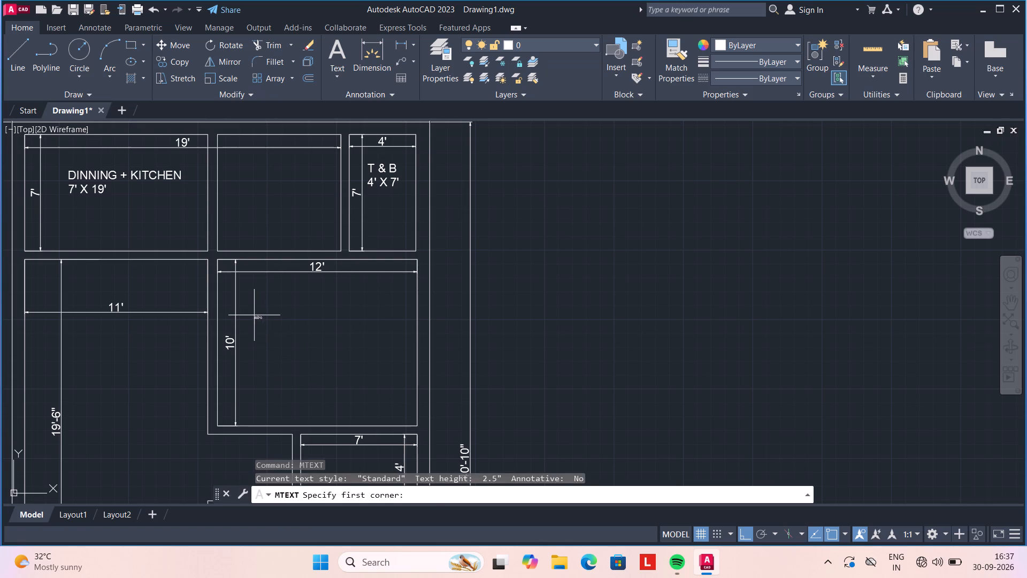
{"action": "left_click", "coordinate": [257, 298]}
{"action": "left_click", "coordinate": [402, 363]}
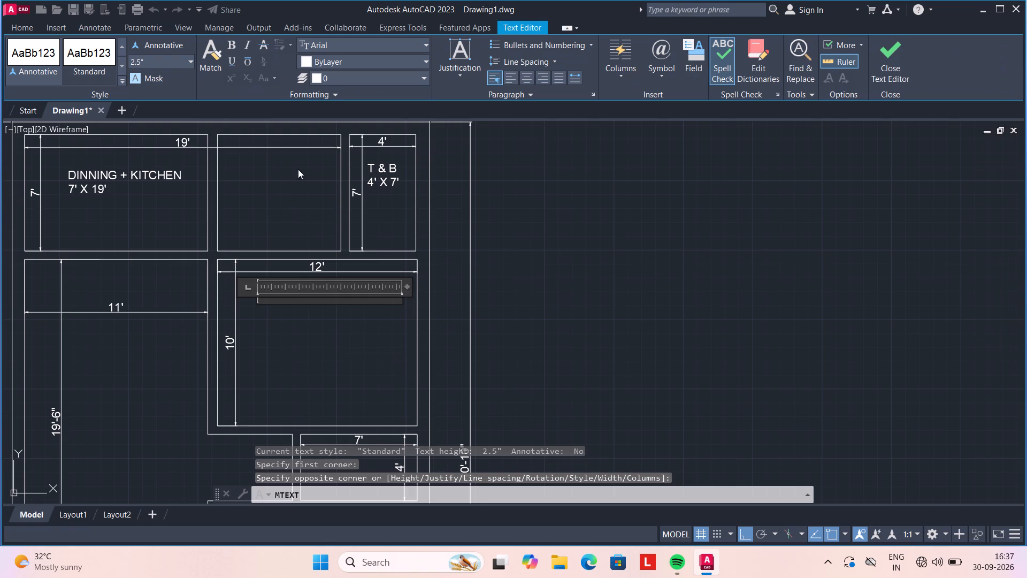
{"action": "left_click", "coordinate": [151, 63]}
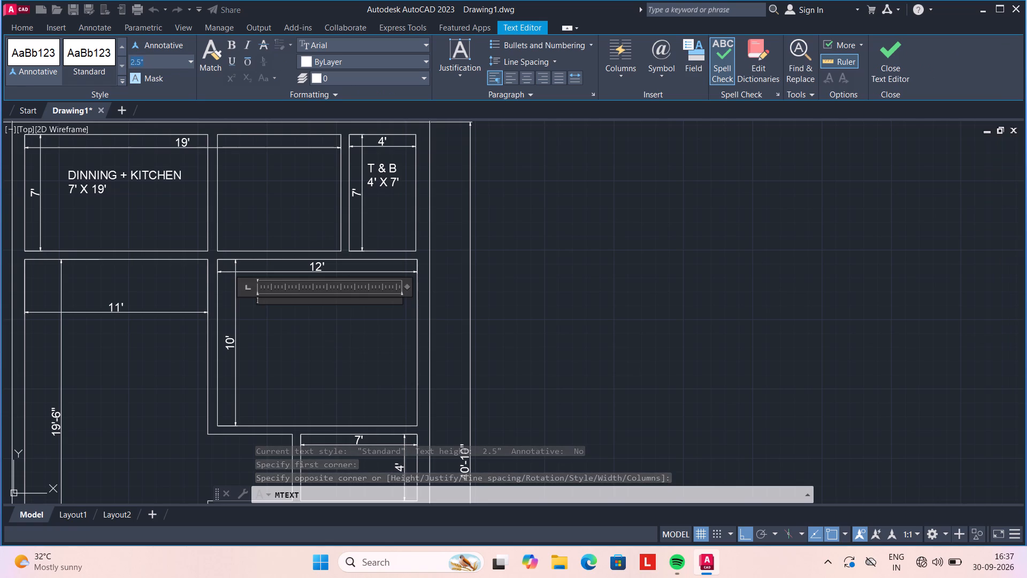
{"action": "key", "text": "BackSpace"}
{"action": "type", "text": "6\""}
{"action": "key", "text": "Return"}
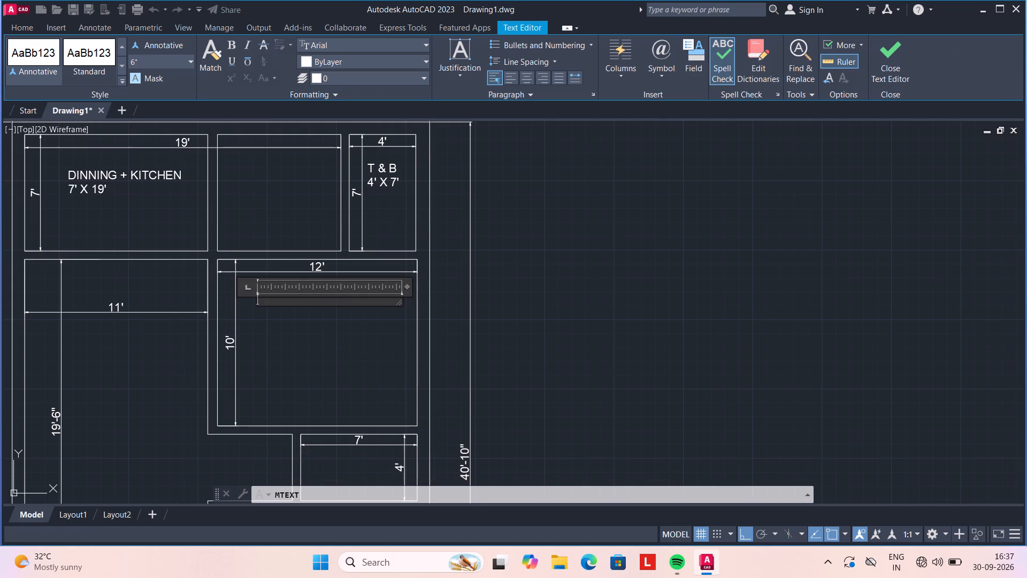
{"action": "left_click", "coordinate": [229, 45]}
{"action": "left_click", "coordinate": [281, 303]}
{"action": "type", "text": "BEDROOM"}
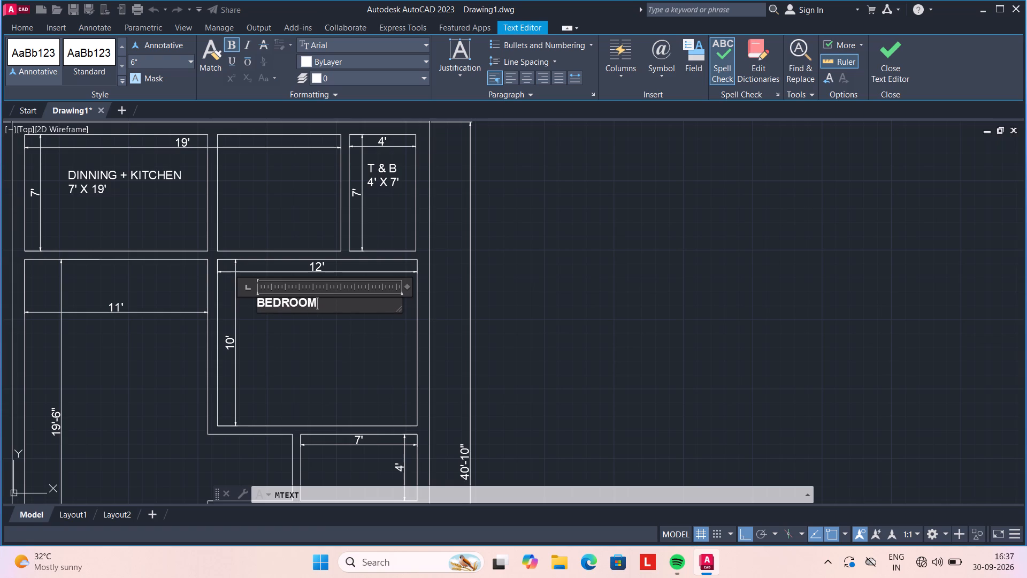
{"action": "key", "text": "space"}
{"action": "type", "text": "2"}
{"action": "key", "text": "space"}
Add the second line 10' X 12' to the BEDROOM 2 label and finish the text.
{"action": "key", "text": "Return"}
{"action": "type", "text": "10'"}
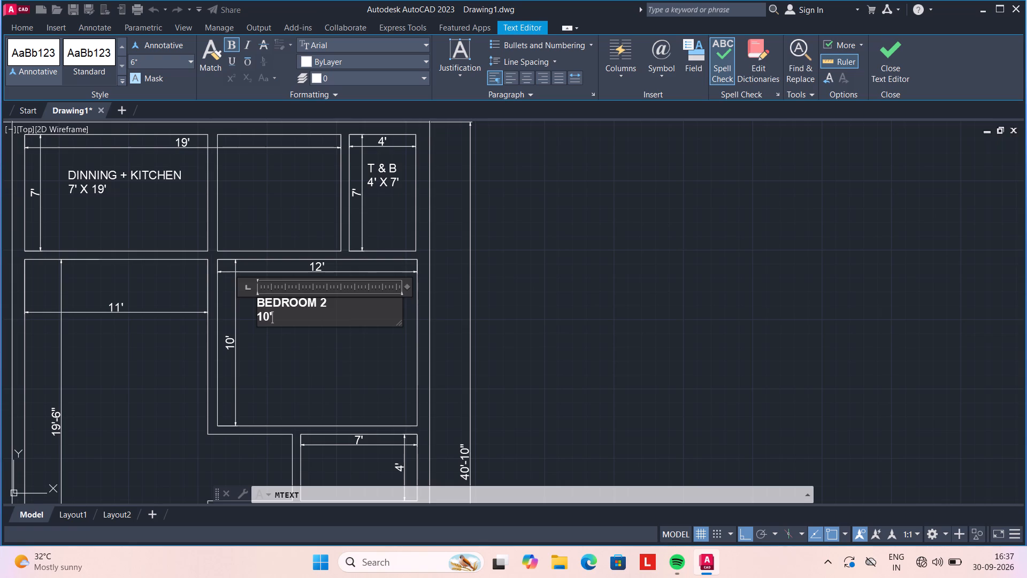
{"action": "key", "text": "space"}
{"action": "type", "text": "X"}
{"action": "key", "text": "space"}
{"action": "type", "text": "12"}
{"action": "key", "text": "apostrophe"}
{"action": "left_click", "coordinate": [351, 349]}
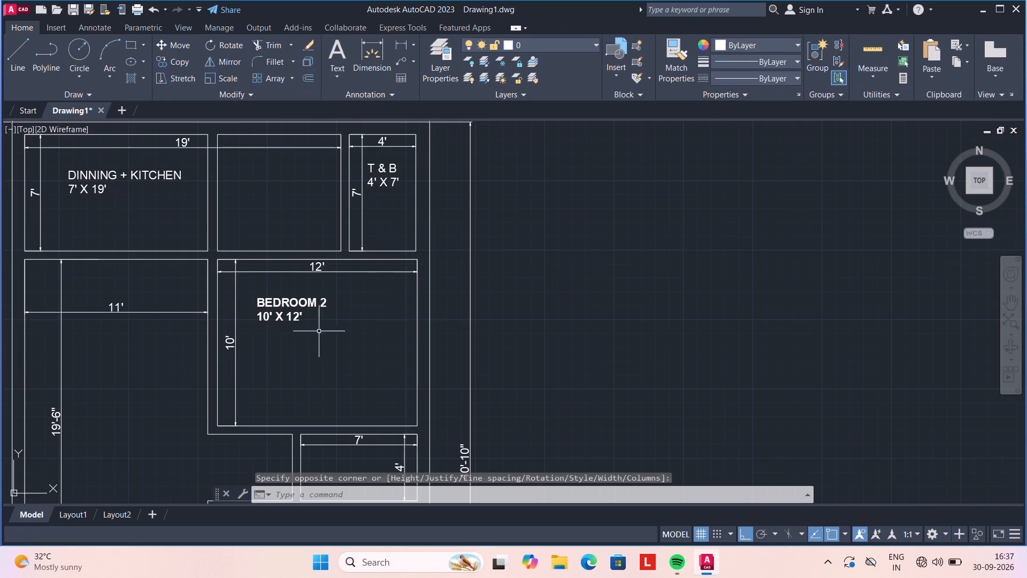
Place bold multiline text with a height of 6" in the 7' by 4' room below BEDROOM 2, with the first line T&B.
{"action": "scroll", "coordinate": [318, 359], "scroll_direction": "down", "scroll_amount": 2}
{"action": "scroll", "coordinate": [318, 409], "scroll_direction": "up", "scroll_amount": 2}
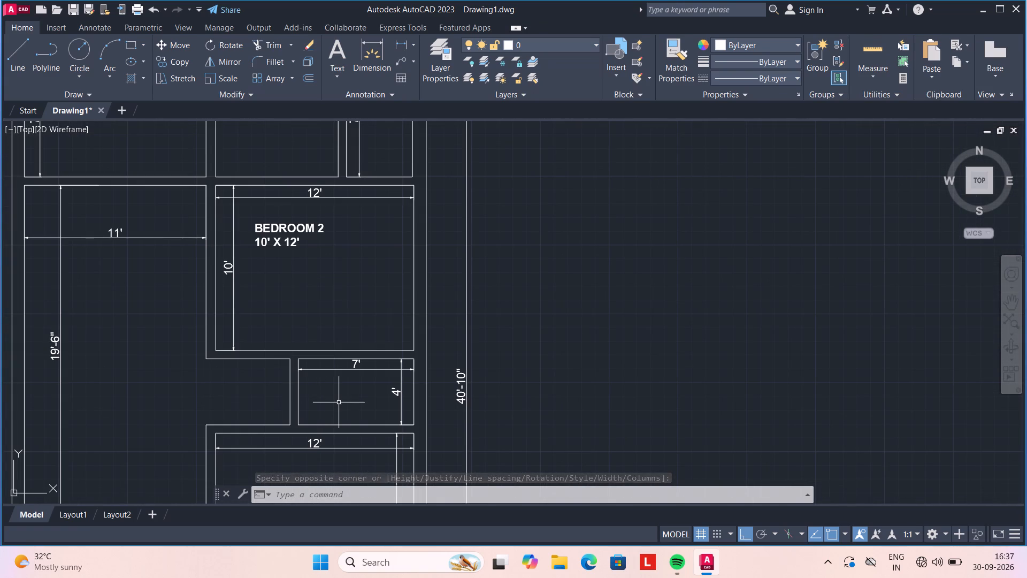
{"action": "middle_click_drag", "start_coordinate": [339, 402], "coordinate": [292, 361]}
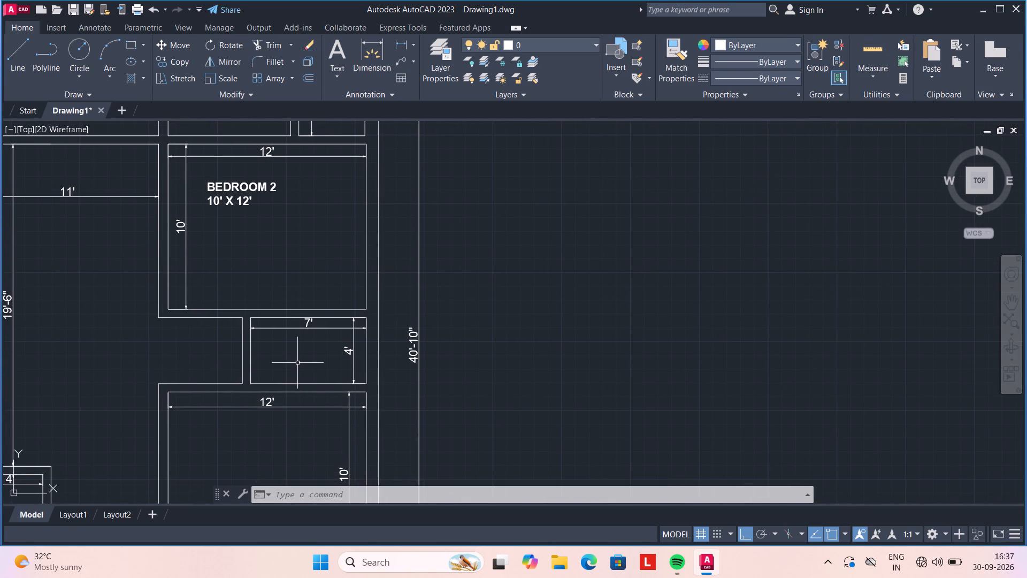
{"action": "type", "text": "MTEXT"}
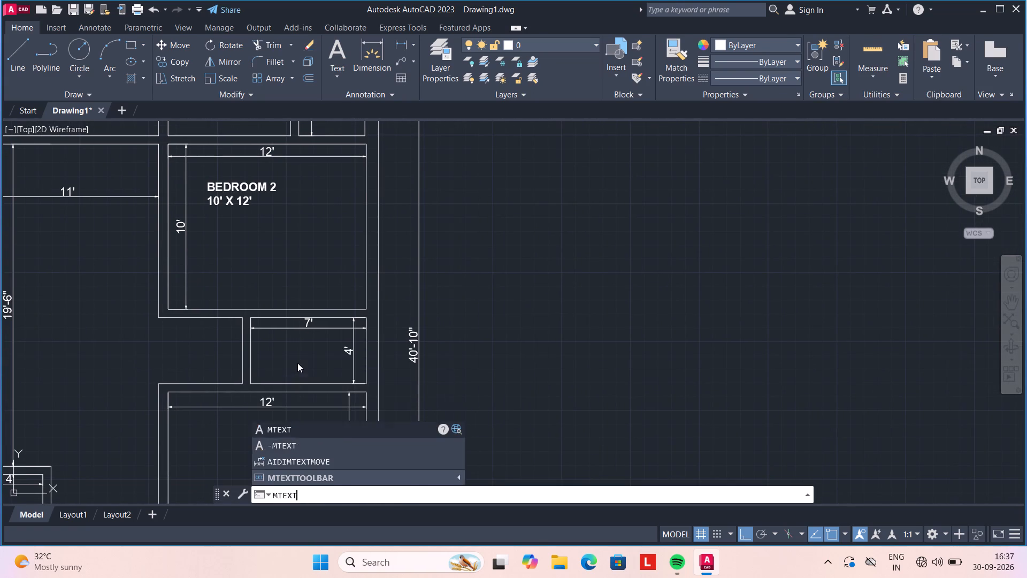
{"action": "key", "text": "space"}
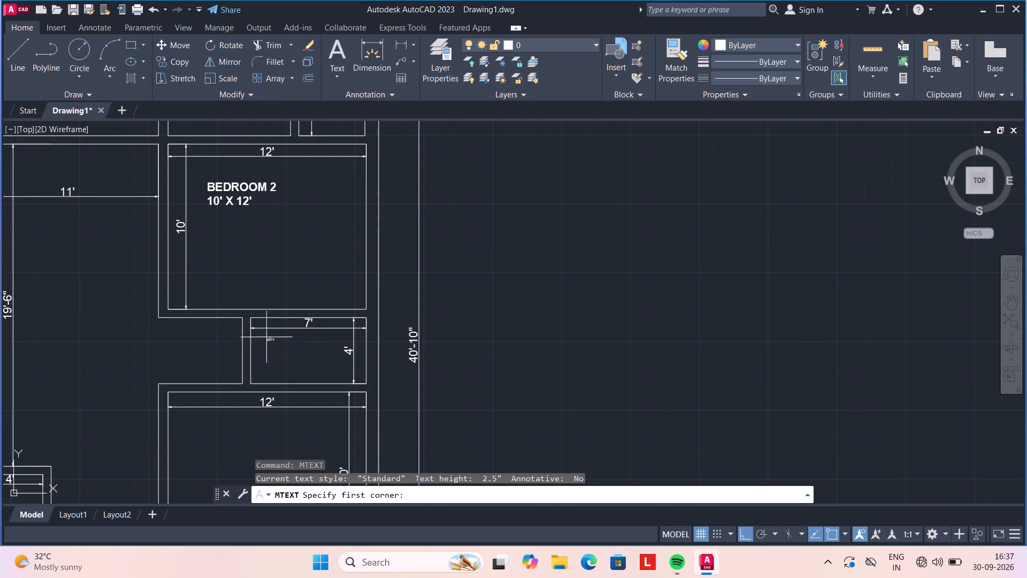
{"action": "left_click", "coordinate": [266, 336]}
{"action": "left_click", "coordinate": [326, 370]}
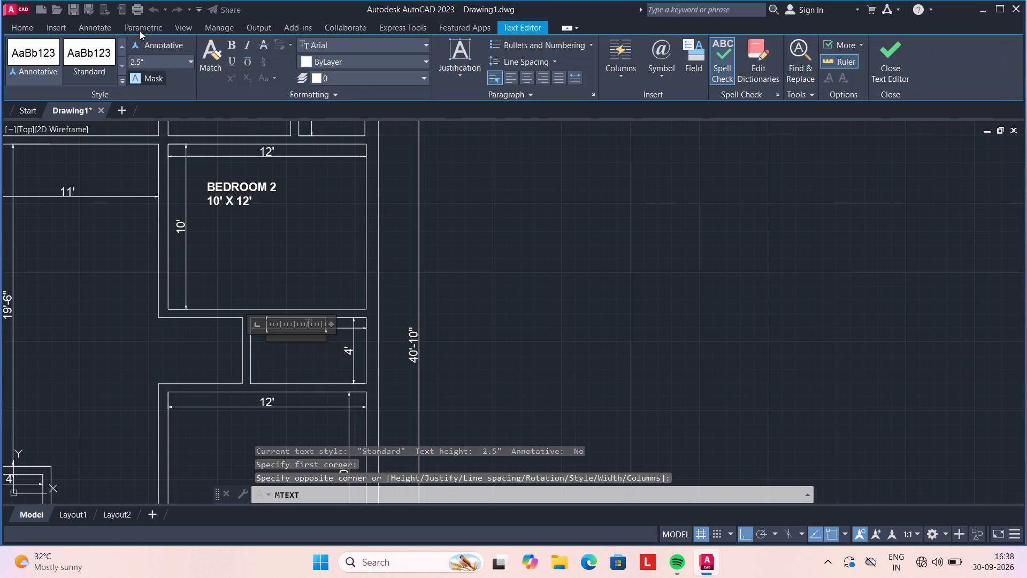
{"action": "left_click", "coordinate": [148, 59]}
{"action": "key", "text": "BackSpace"}
{"action": "type", "text": "6\""}
{"action": "key", "text": "Return"}
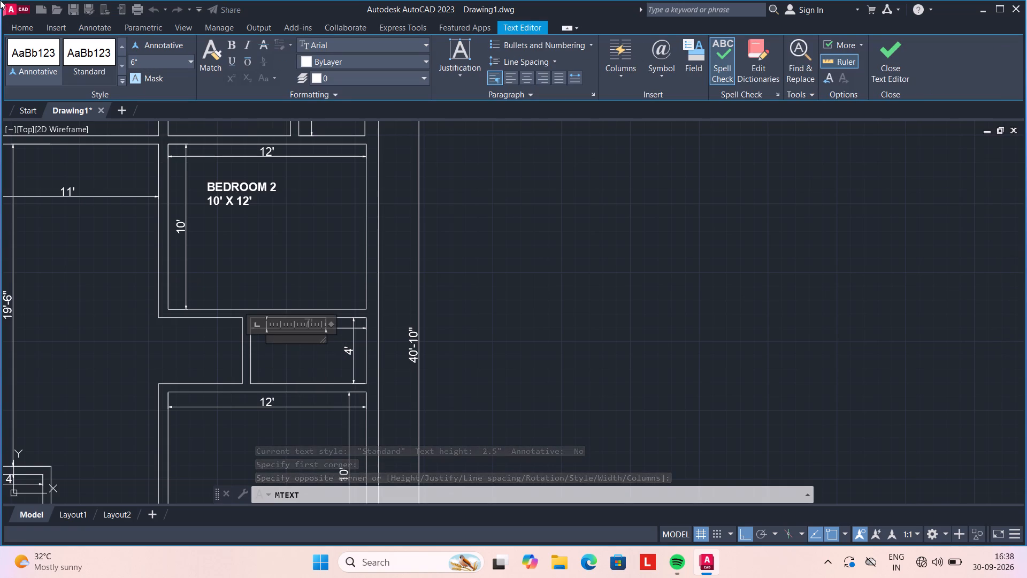
{"action": "left_click", "coordinate": [233, 49]}
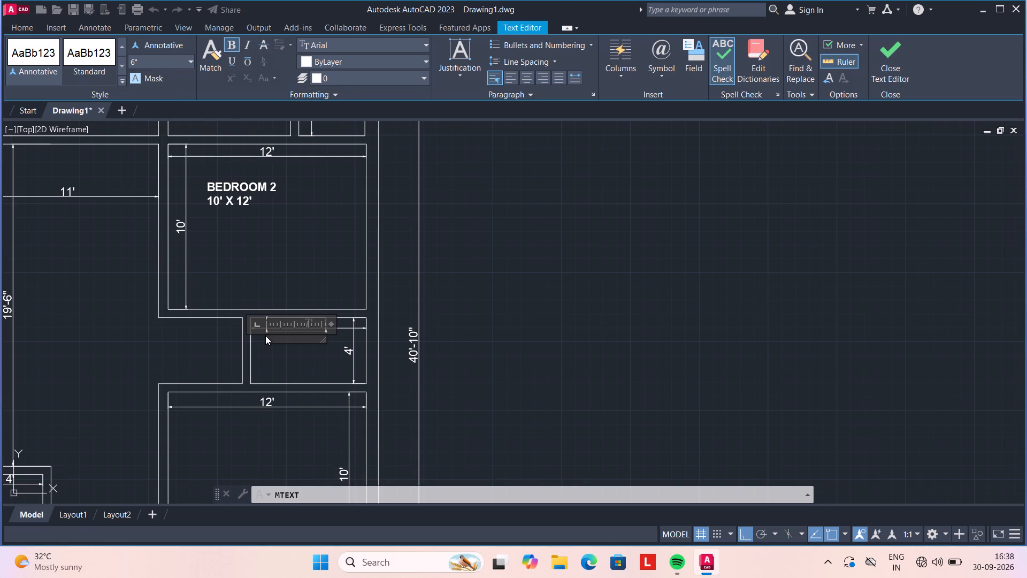
{"action": "key", "text": "t"}
{"action": "key", "text": "shift+ampersand"}
{"action": "type", "text": "B"}
{"action": "key", "text": "space"}
Add the second line 4' X 7' to the T&B label and finish the text.
{"action": "key", "text": "Return"}
{"action": "type", "text": "4' X"}
{"action": "key", "text": "space"}
{"action": "type", "text": "7'"}
{"action": "left_click", "coordinate": [468, 330]}
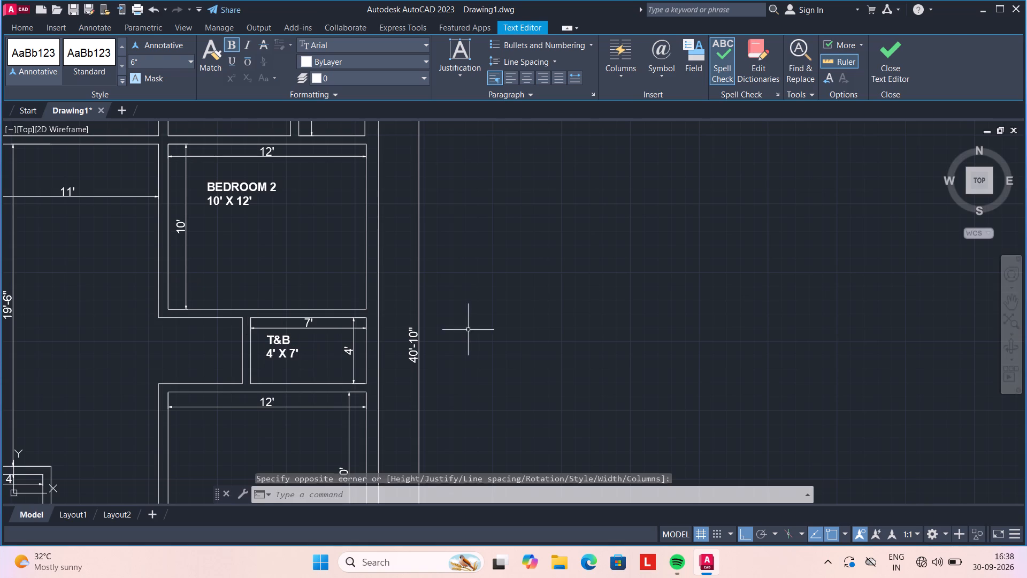
Place bold multiline text with a height of 6" in the 12' by 10' room above the staircase, with the first line BEDROOM 1.
{"action": "scroll", "coordinate": [236, 404], "scroll_direction": "down", "scroll_amount": 1}
{"action": "middle_click_drag", "start_coordinate": [239, 437], "coordinate": [217, 322]}
{"action": "scroll", "coordinate": [216, 313], "scroll_direction": "up", "scroll_amount": 1}
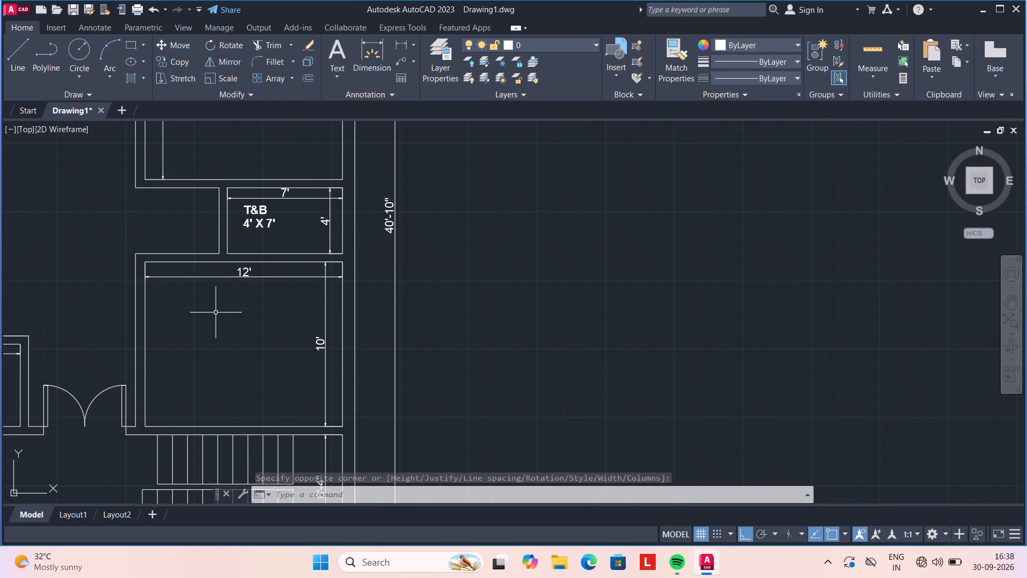
{"action": "type", "text": "MTEXT"}
{"action": "key", "text": "space"}
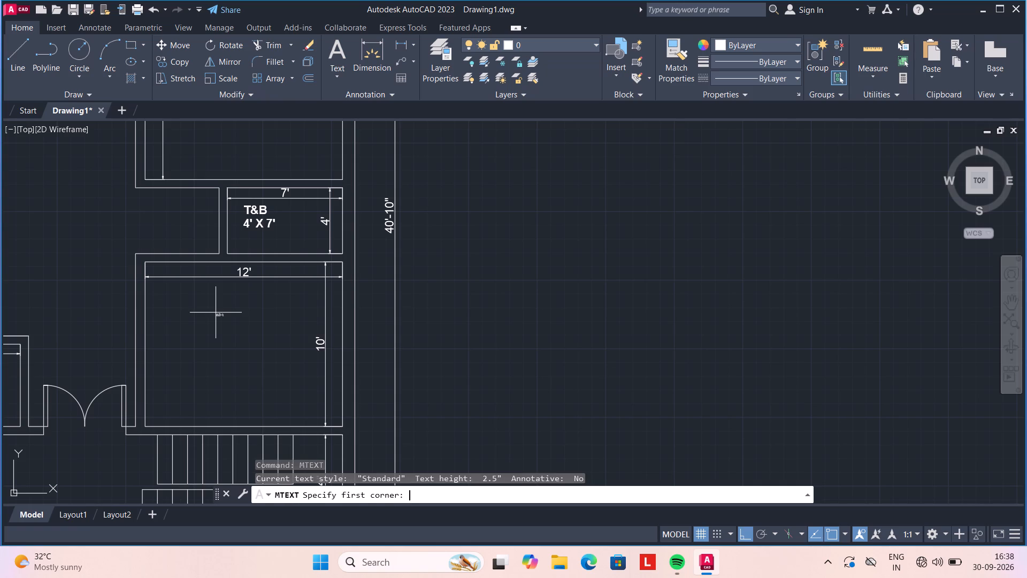
{"action": "left_click", "coordinate": [172, 303]}
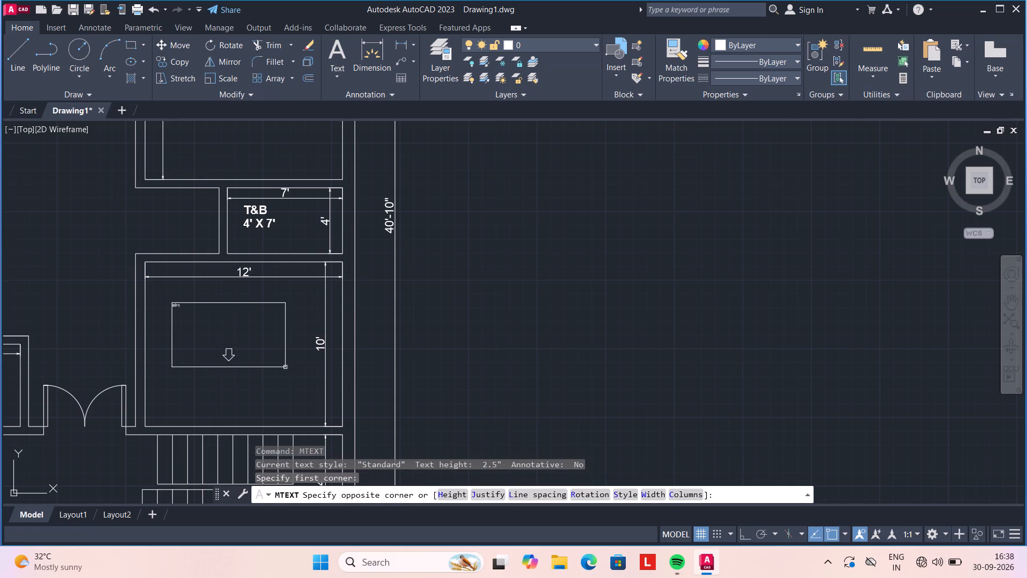
{"action": "left_click", "coordinate": [285, 368]}
{"action": "left_click", "coordinate": [157, 62]}
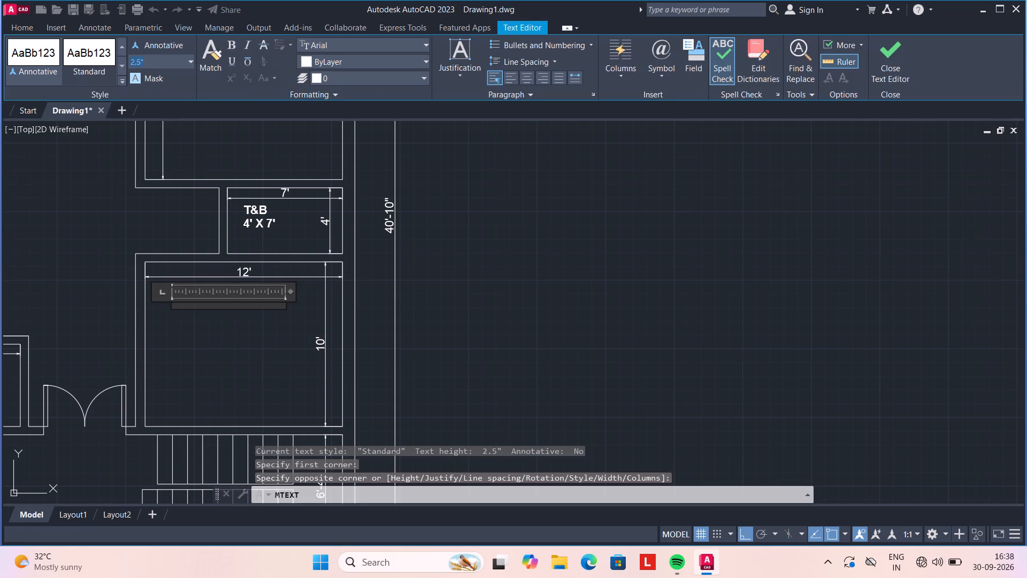
{"action": "key", "text": "BackSpace"}
{"action": "type", "text": "6\""}
{"action": "key", "text": "Return"}
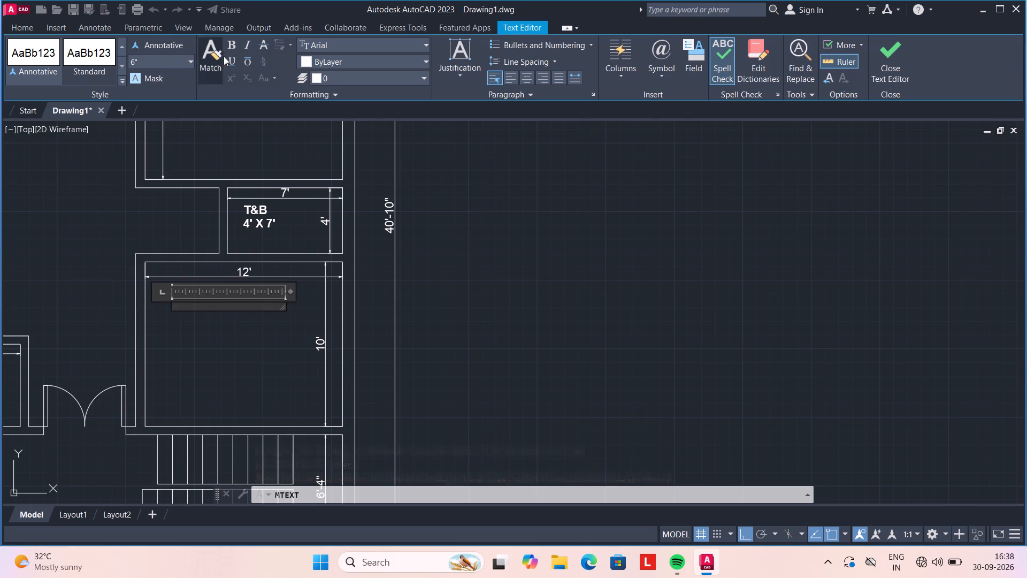
{"action": "left_click", "coordinate": [234, 46]}
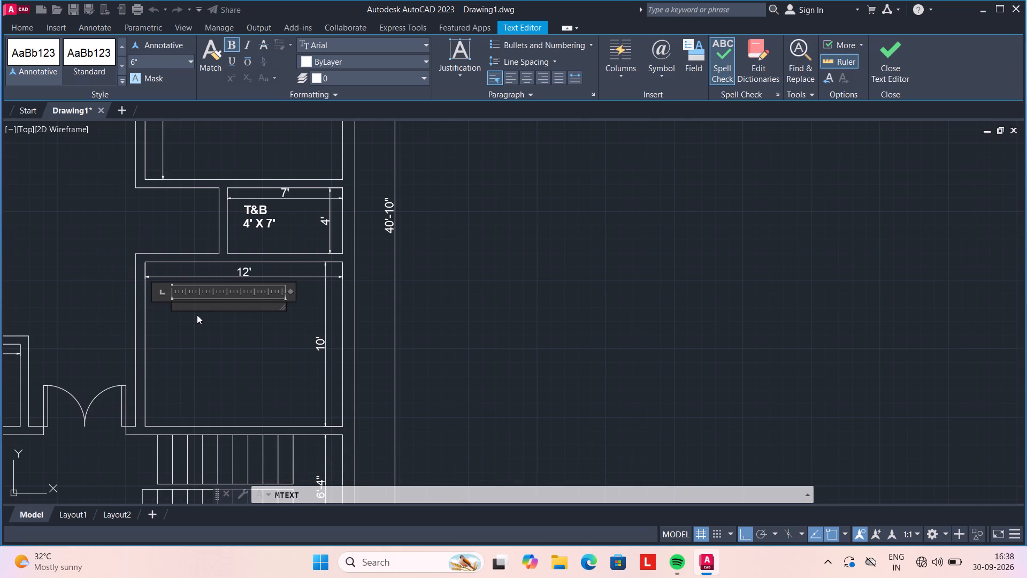
{"action": "type", "text": "BEDROOM"}
{"action": "key", "text": "space"}
{"action": "type", "text": "1"}
{"action": "key", "text": "space"}
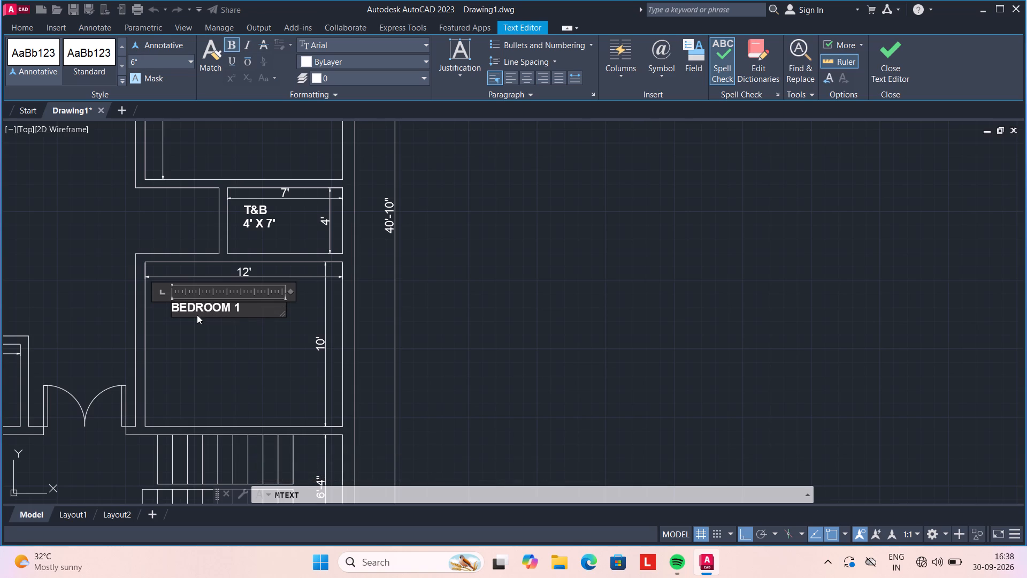
Add the second line 10' X 12' to the BEDROOM 1 label and finish the text.
{"action": "key", "text": "Return"}
{"action": "type", "text": "10' X 12'"}
{"action": "key", "text": "space"}
{"action": "left_click", "coordinate": [260, 369]}
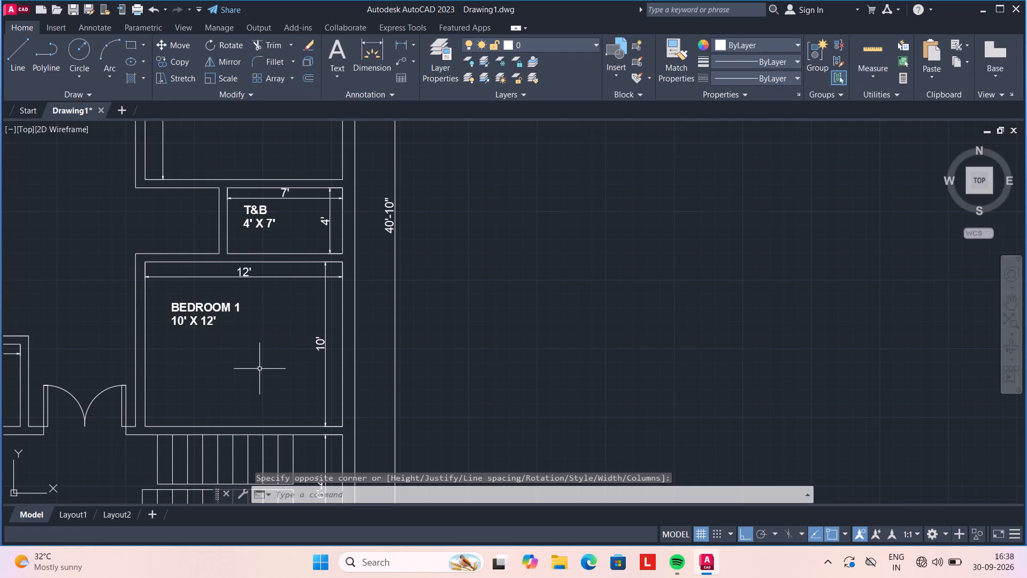
Place the bold multiline text PORCH with a height of 6" in the open area beside the staircase, below the double door.
{"action": "scroll", "coordinate": [249, 320], "scroll_direction": "down", "scroll_amount": 2}
{"action": "scroll", "coordinate": [201, 384], "scroll_direction": "up", "scroll_amount": 1}
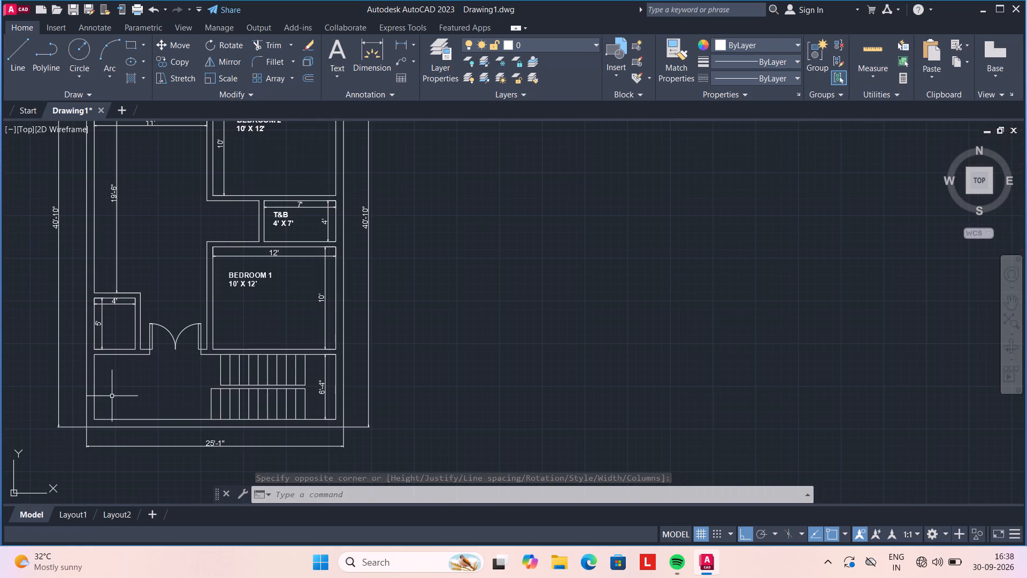
{"action": "type", "text": "MTEXT"}
{"action": "key", "text": "space"}
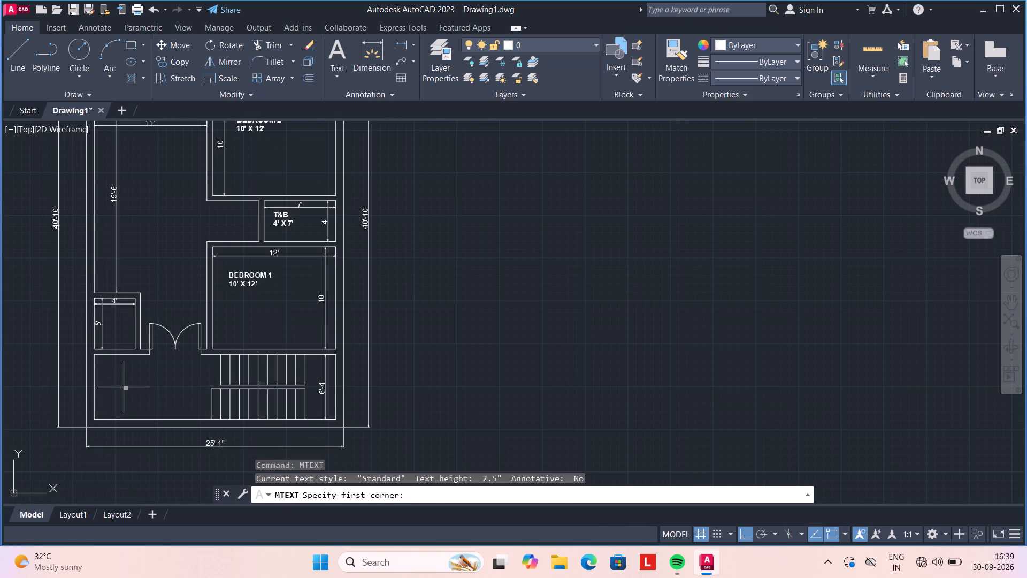
{"action": "left_click", "coordinate": [111, 375]}
{"action": "left_click", "coordinate": [183, 397]}
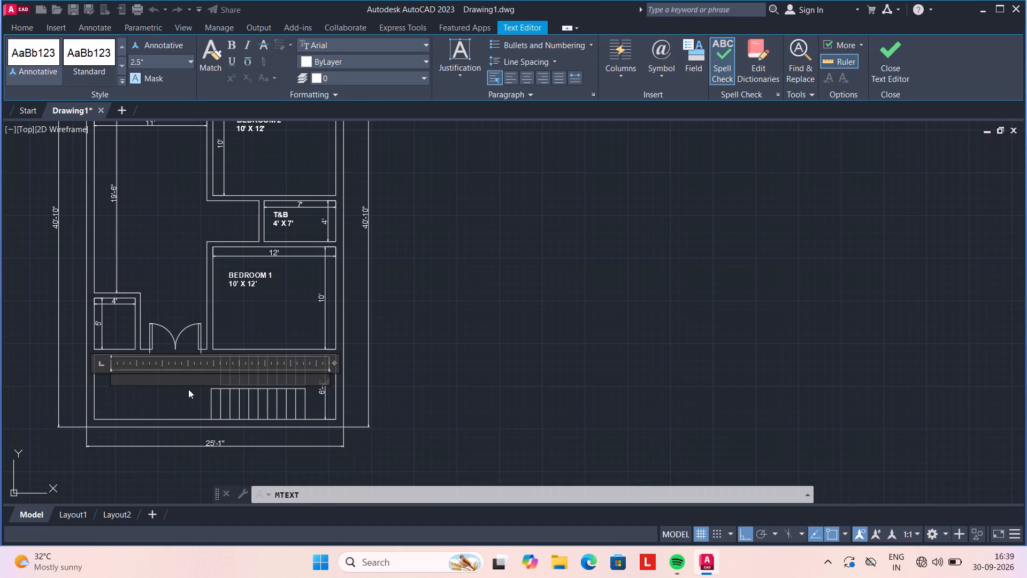
{"action": "left_click", "coordinate": [150, 60]}
{"action": "key", "text": "BackSpace"}
{"action": "type", "text": "6\""}
{"action": "key", "text": "Return"}
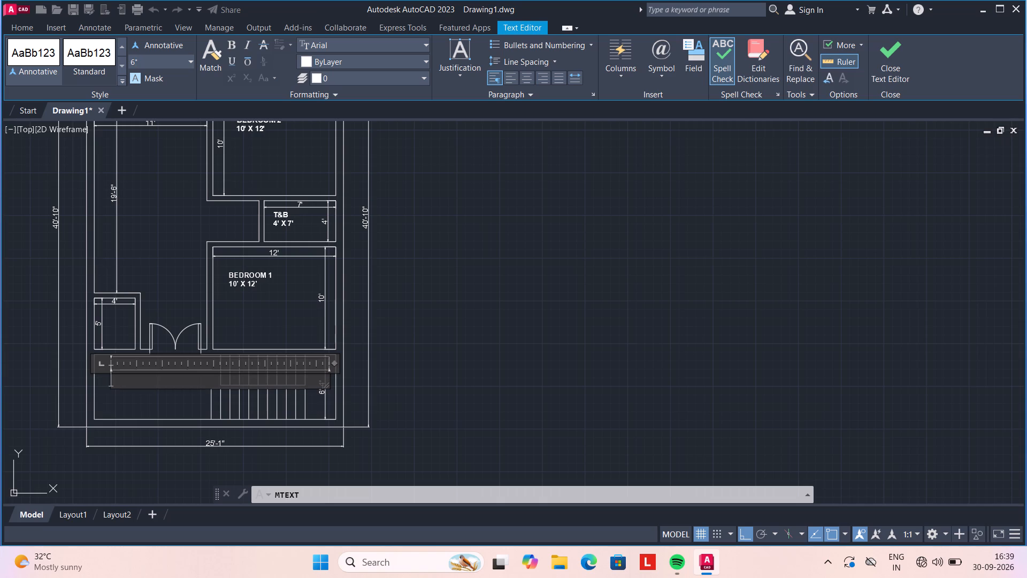
{"action": "left_click", "coordinate": [231, 45]}
{"action": "type", "text": "PORCH"}
{"action": "key", "text": "space"}
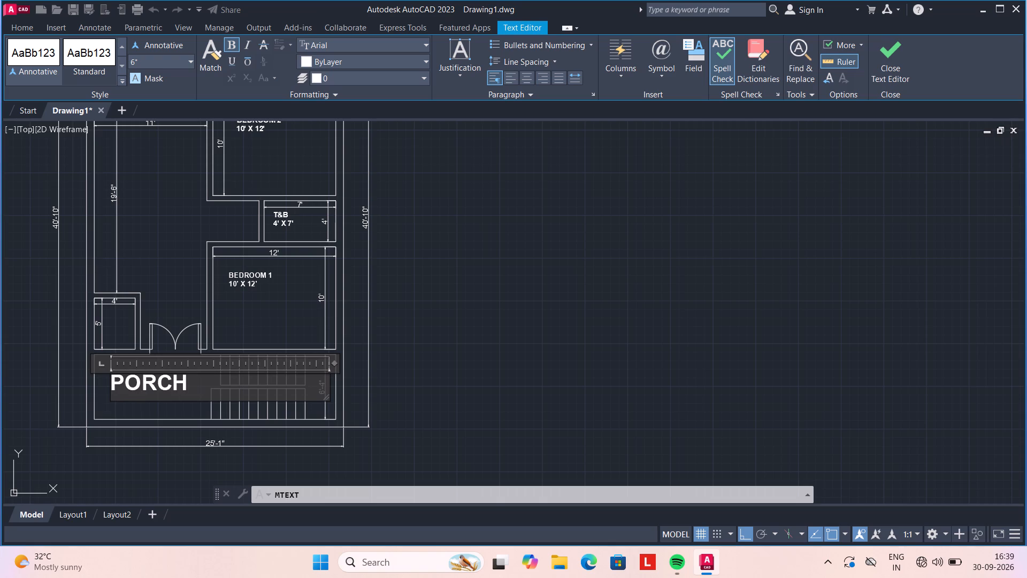
{"action": "key", "text": "Return"}
{"action": "left_click", "coordinate": [493, 398]}
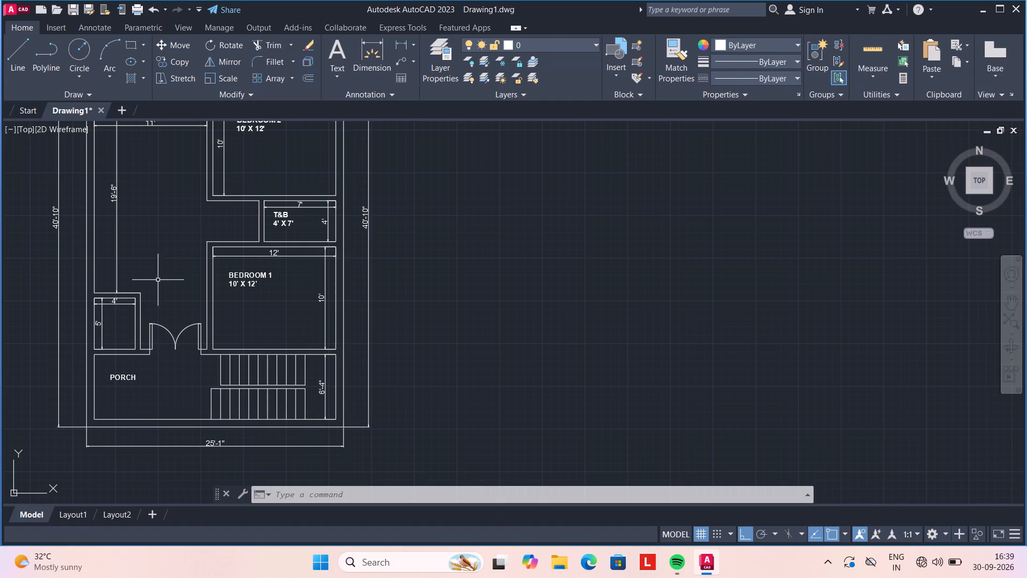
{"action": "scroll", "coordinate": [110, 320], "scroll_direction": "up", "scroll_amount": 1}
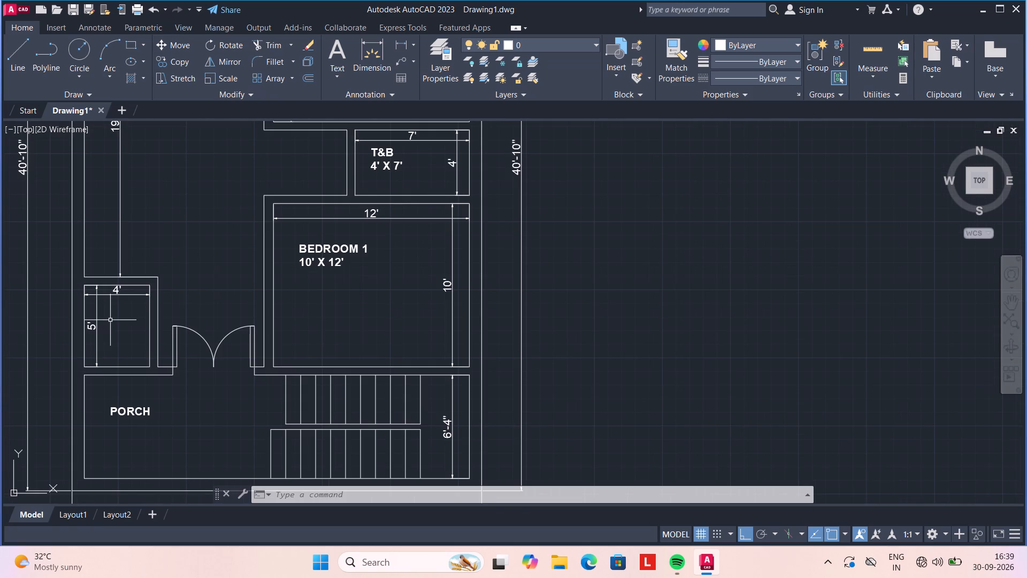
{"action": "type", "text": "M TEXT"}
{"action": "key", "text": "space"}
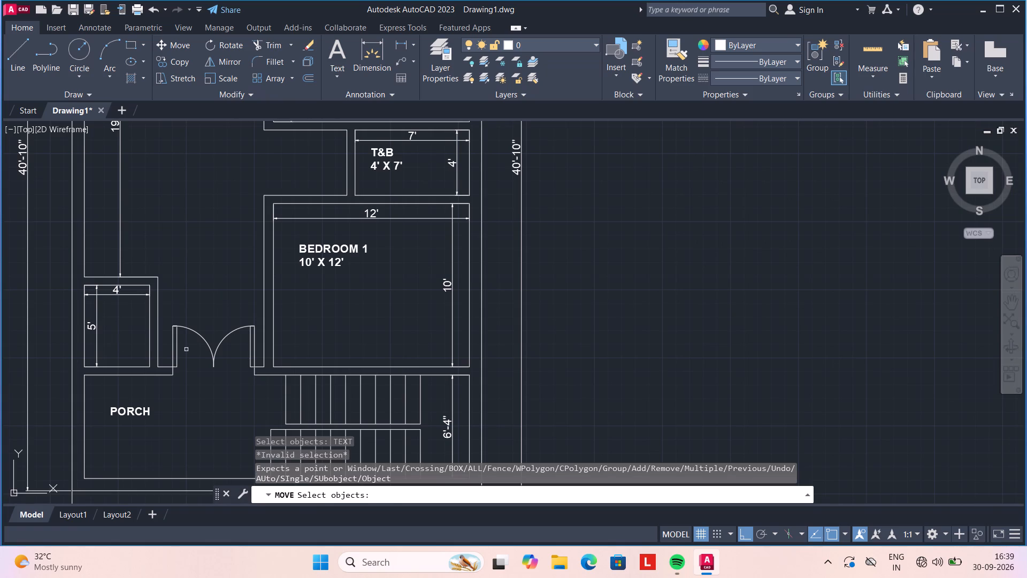
Switch from AutoCAD to the desktop.
{"action": "left_click", "coordinate": [708, 567]}
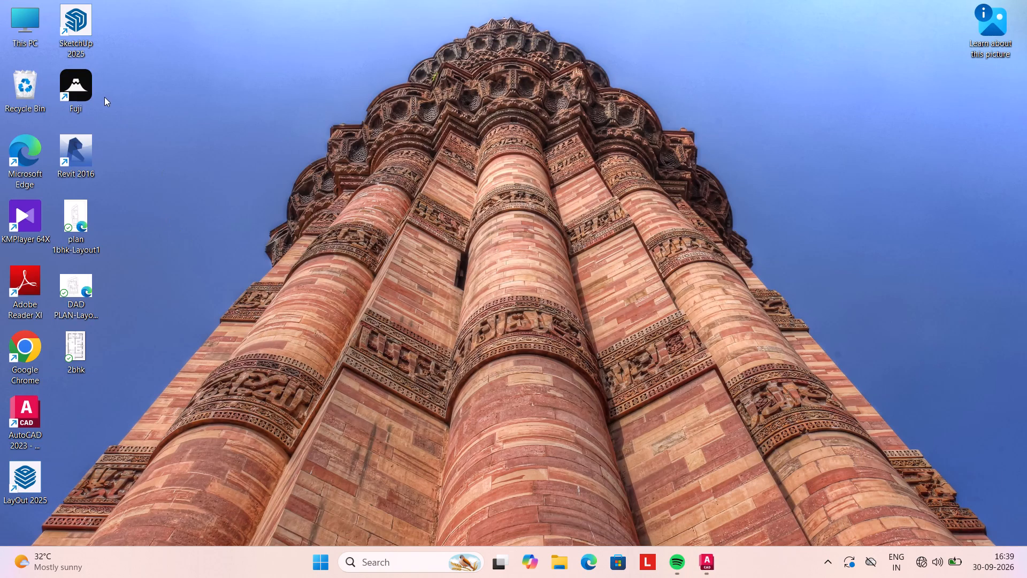
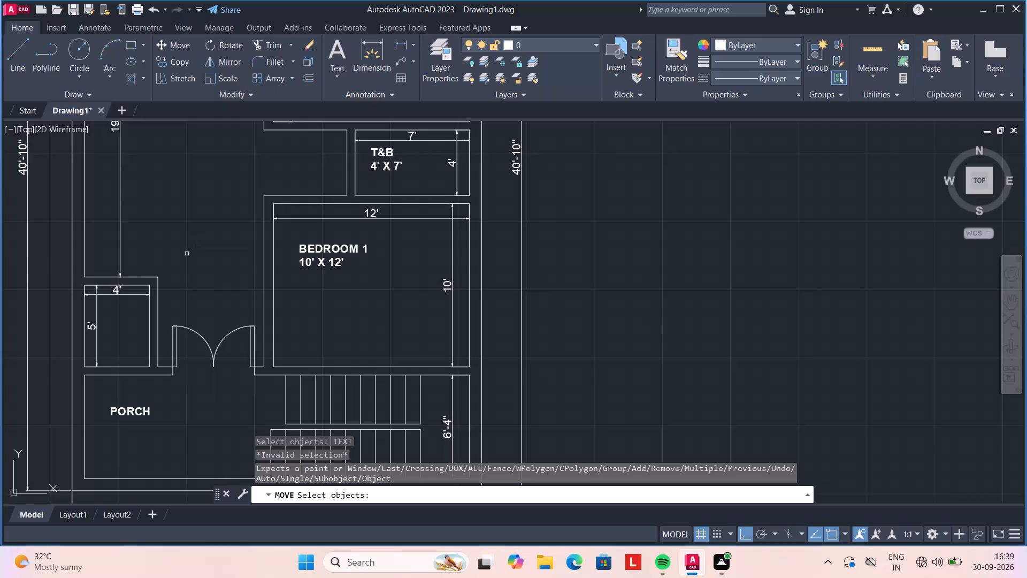
Place bold multiline text with a height of 6" in the 4' by 5' room beside the double door, reading PUJA ROOM.
{"action": "key", "text": "Escape"}
{"action": "type", "text": "MTW"}
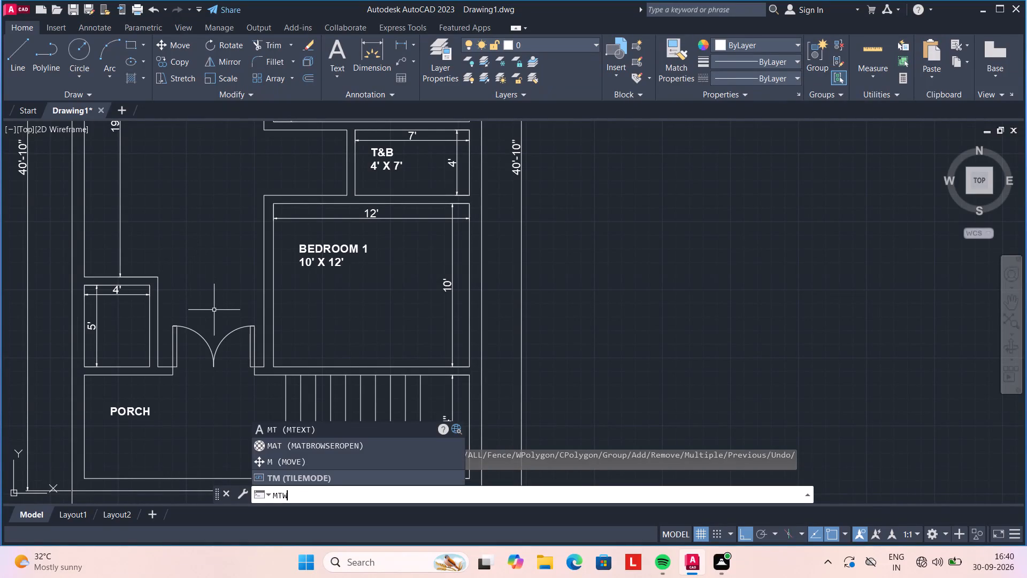
{"action": "key", "text": "BackSpace"}
{"action": "type", "text": "EXT"}
{"action": "key", "text": "space"}
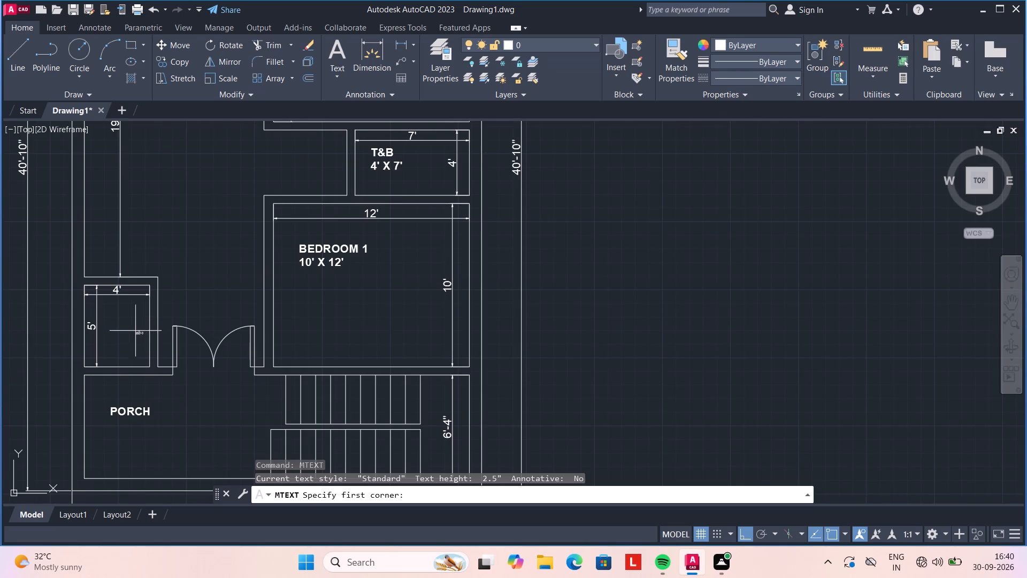
{"action": "scroll", "coordinate": [124, 321], "scroll_direction": "up", "scroll_amount": 2}
{"action": "left_click", "coordinate": [62, 278]}
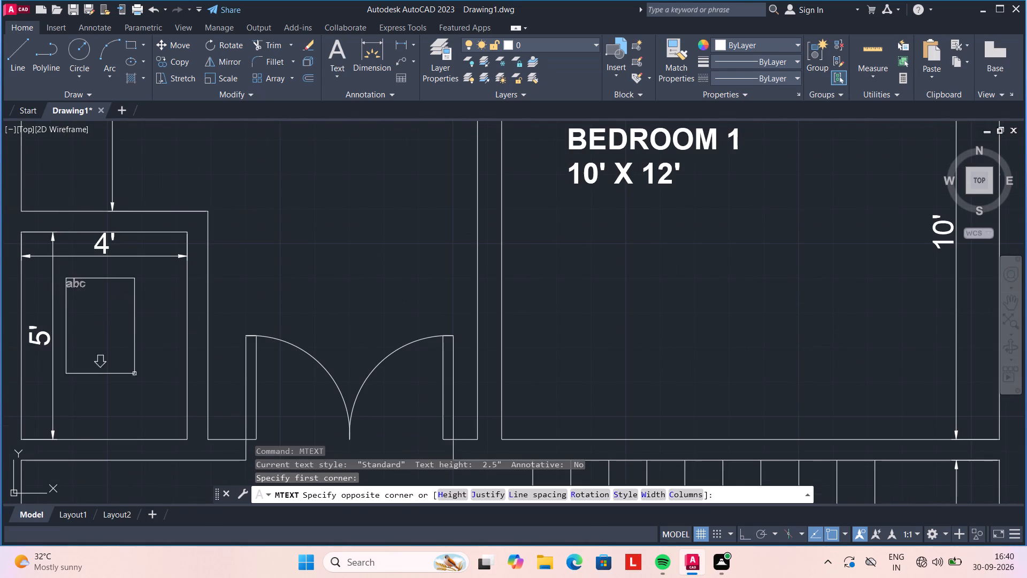
{"action": "left_click", "coordinate": [166, 394]}
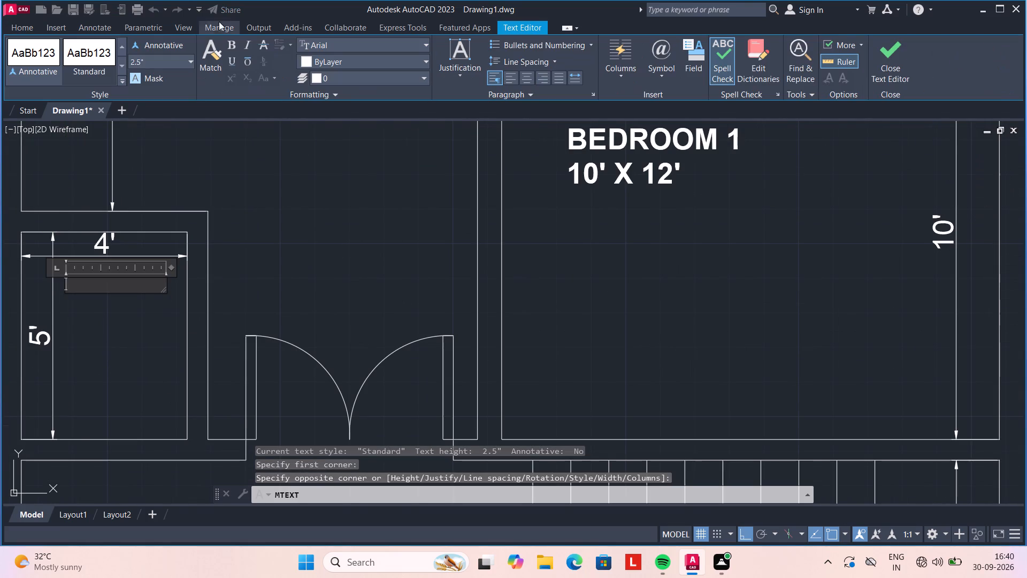
{"action": "left_click", "coordinate": [166, 62]}
{"action": "key", "text": "BackSpace"}
{"action": "type", "text": "6\""}
{"action": "key", "text": "Return"}
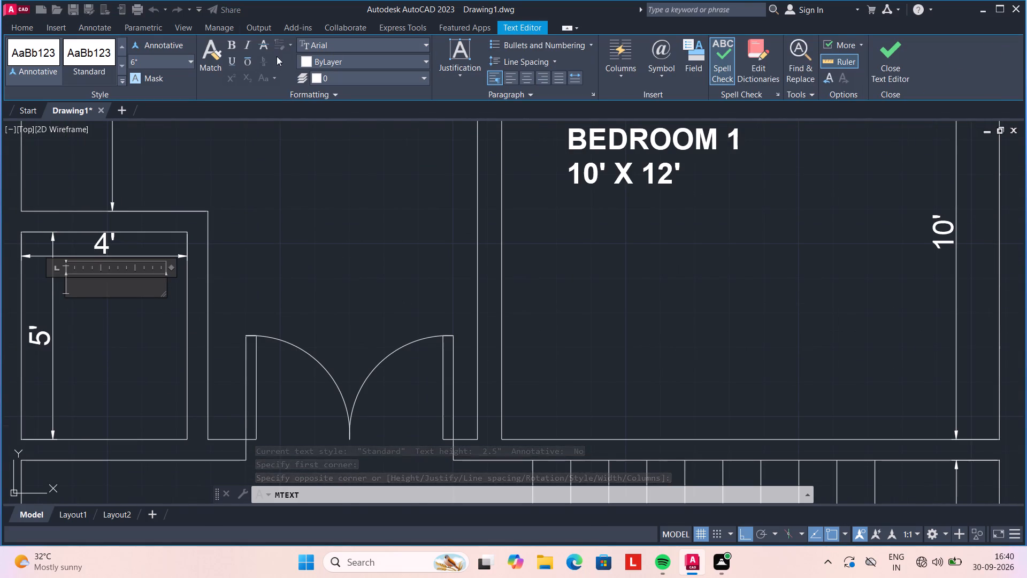
{"action": "left_click", "coordinate": [233, 39]}
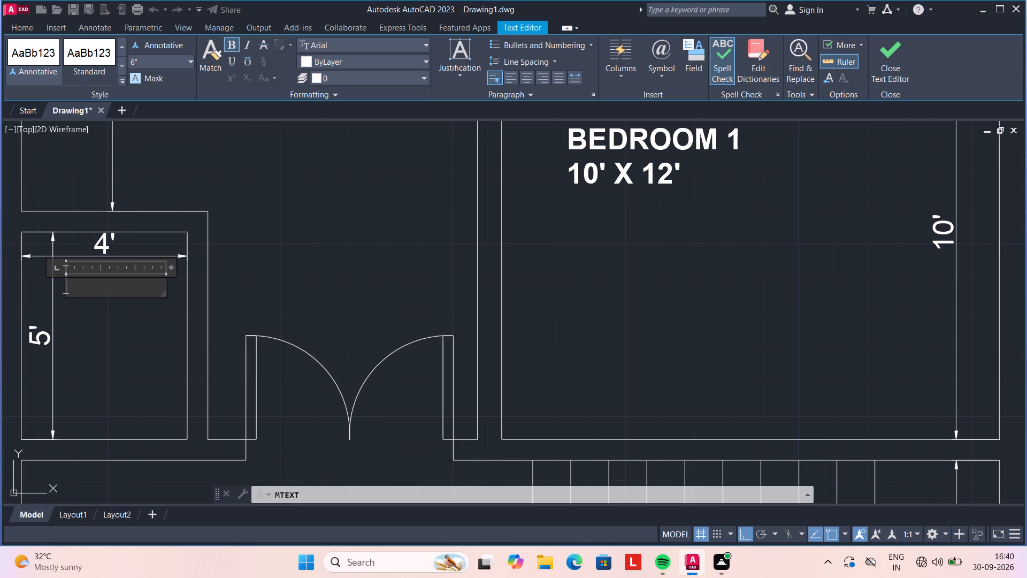
{"action": "left_click", "coordinate": [80, 283]}
{"action": "type", "text": "PUJA"}
{"action": "key", "text": "space"}
{"action": "type", "text": "ROOM"}
{"action": "key", "text": "Return"}
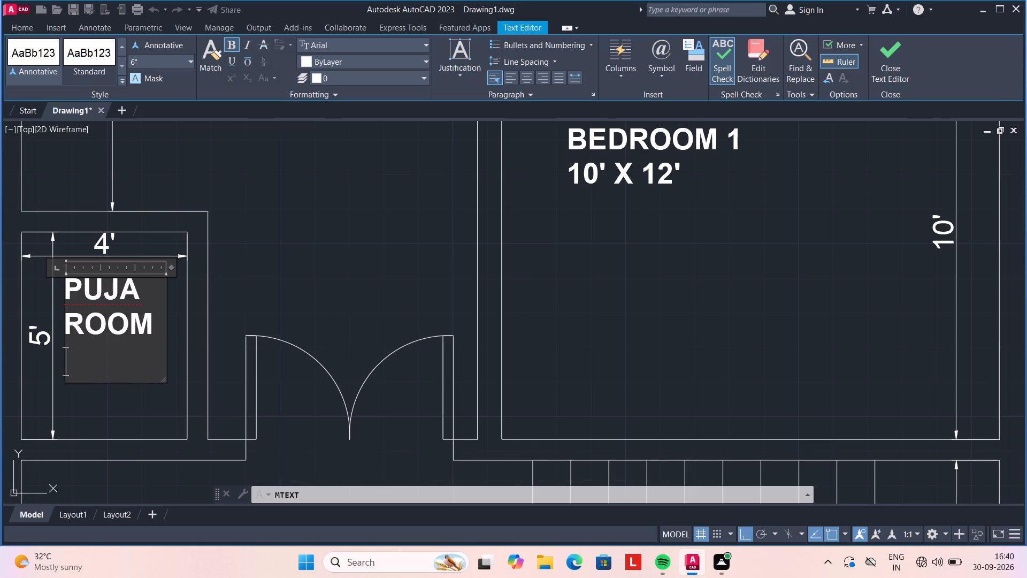
Add the line 4' X 5' below the PUJA ROOM label and finish the text.
{"action": "type", "text": "4'"}
{"action": "key", "text": "space"}
{"action": "type", "text": "X5'"}
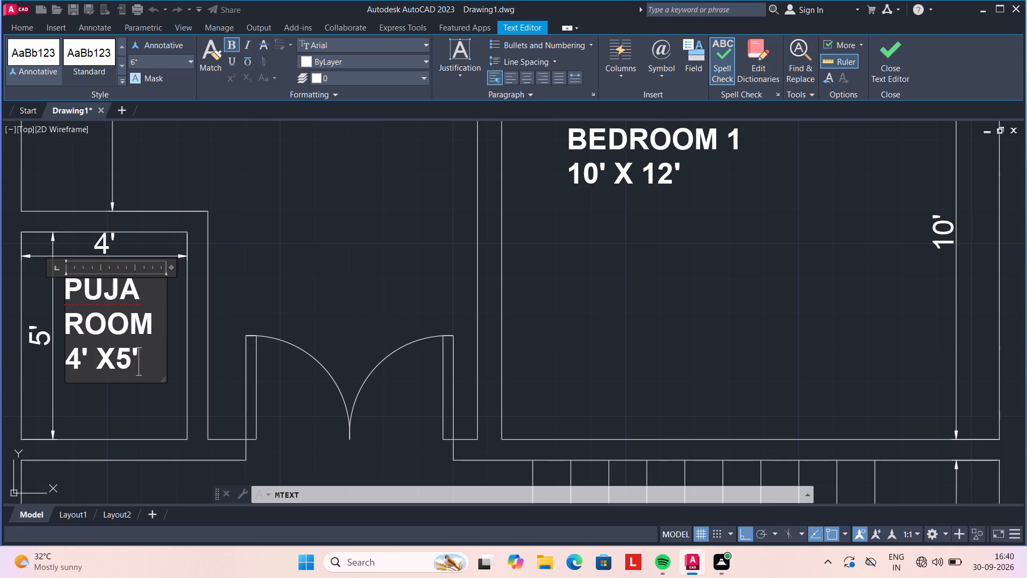
{"action": "key", "text": "space"}
{"action": "key", "text": "BackSpace"}
{"action": "key", "text": "BackSpace"}
{"action": "key", "text": "BackSpace"}
{"action": "key", "text": "space"}
{"action": "type", "text": "5'"}
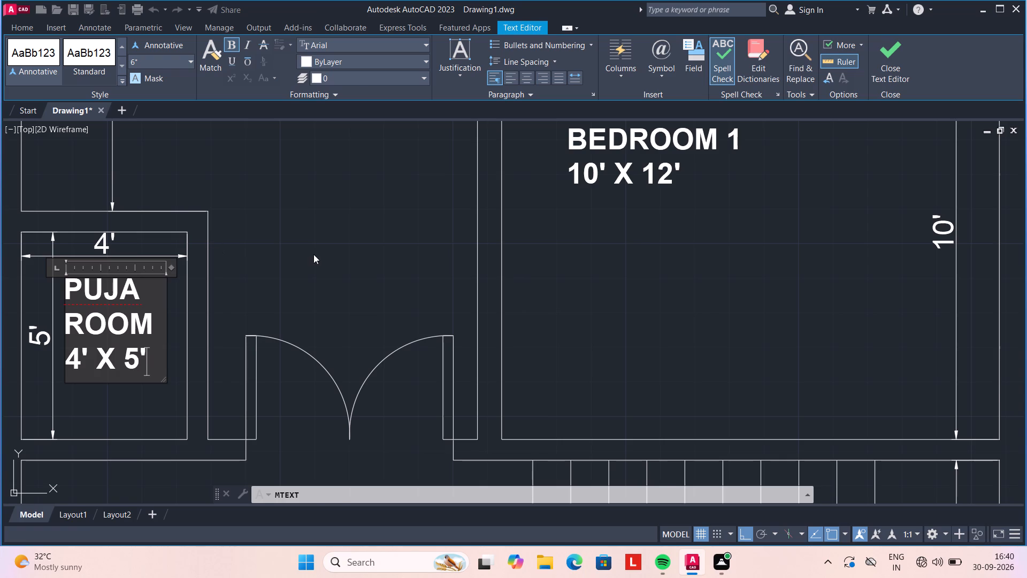
{"action": "left_click", "coordinate": [313, 254]}
Extend the porch's upper wall line below the puja room to the outer wall line.
{"action": "scroll", "coordinate": [312, 248], "scroll_direction": "down", "scroll_amount": 4}
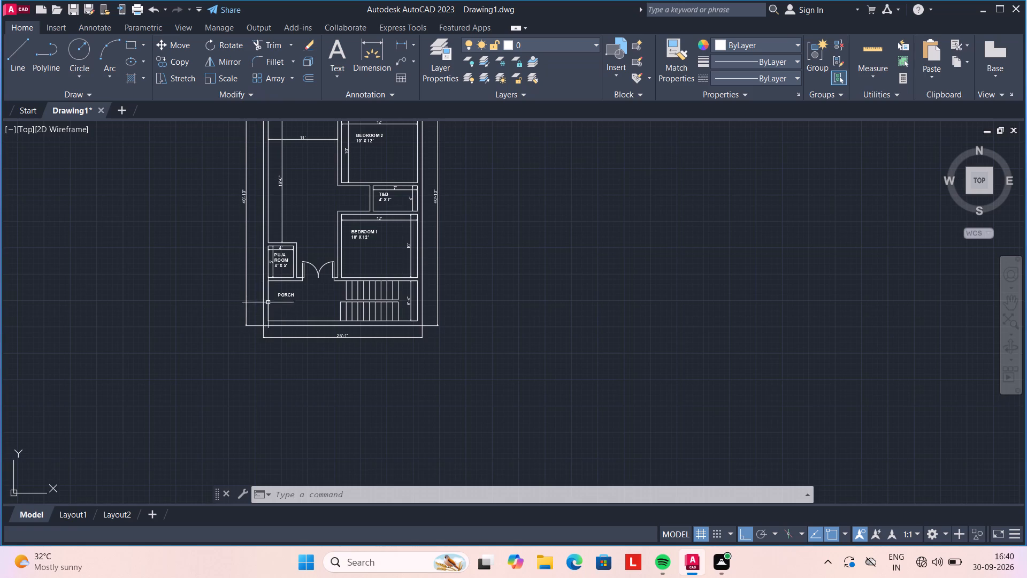
{"action": "scroll", "coordinate": [269, 301], "scroll_direction": "up", "scroll_amount": 2}
{"action": "key", "text": "e"}
{"action": "key", "text": "x"}
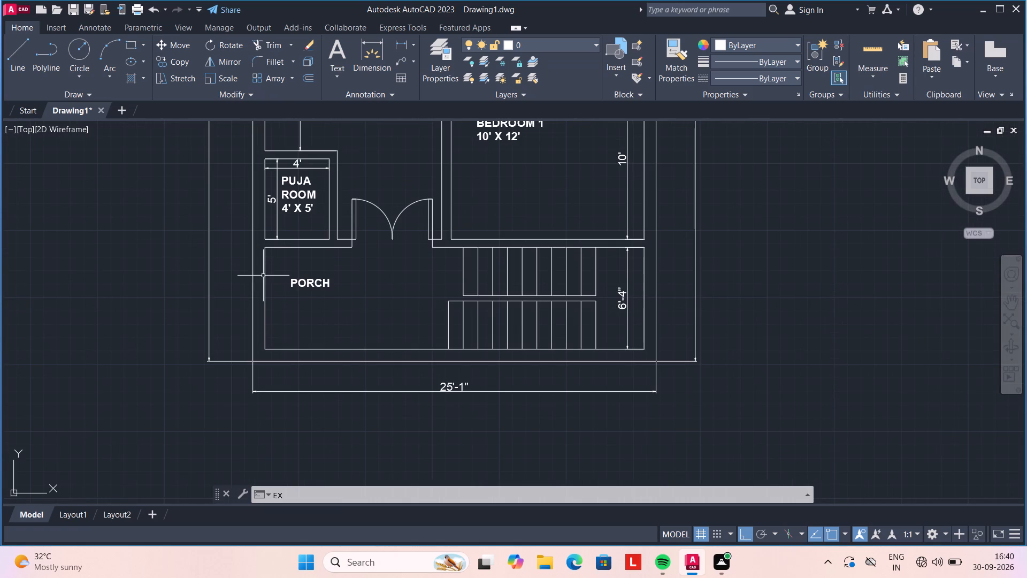
{"action": "key", "text": "space"}
{"action": "left_click", "coordinate": [274, 247]}
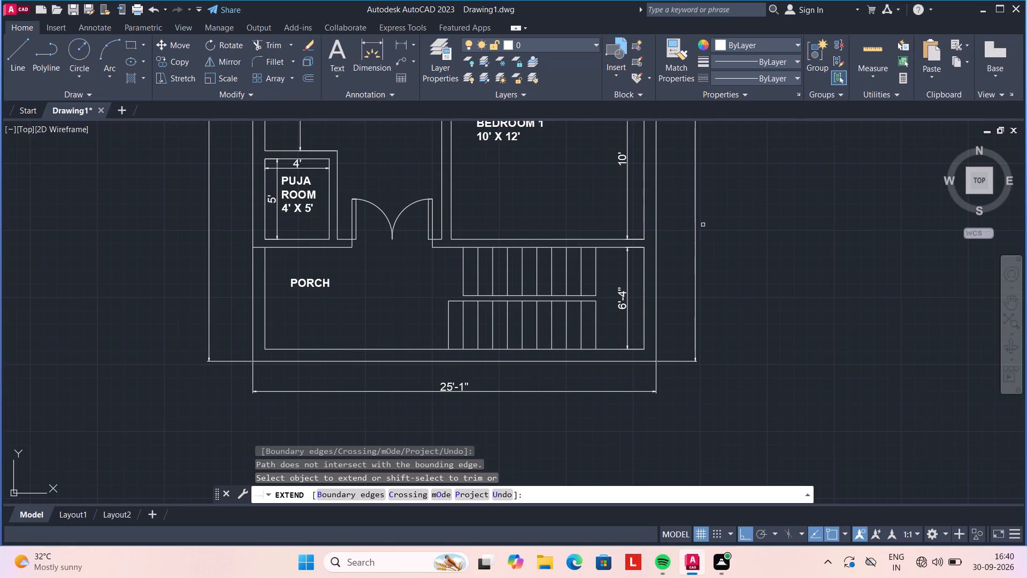
{"action": "key", "text": "Escape"}
Stretch the inner top wall line of the DINNING + KITCHEN room across the partition to its far edge.
{"action": "scroll", "coordinate": [323, 224], "scroll_direction": "down", "scroll_amount": 2}
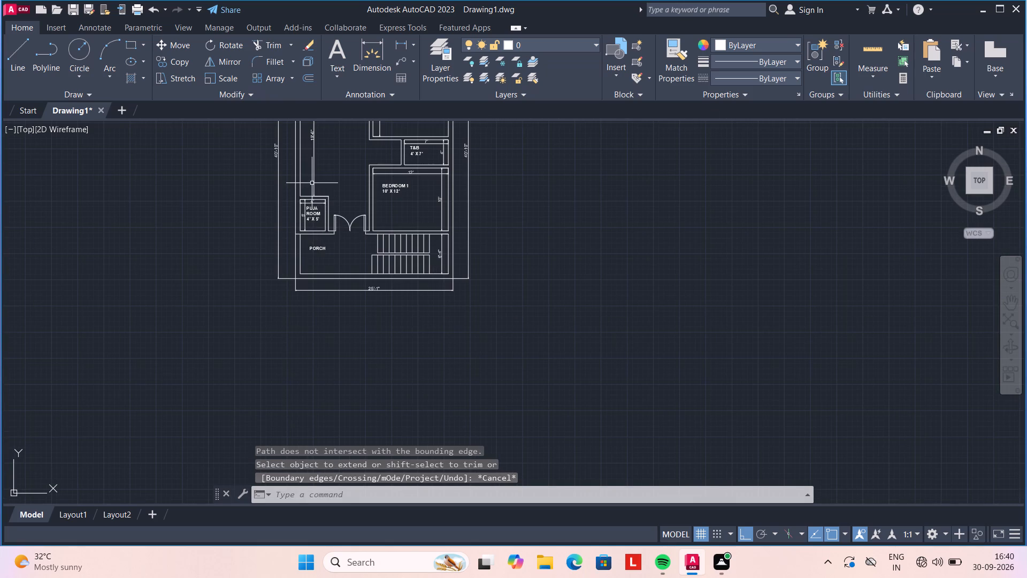
{"action": "middle_click_drag", "start_coordinate": [312, 183], "coordinate": [323, 293]}
{"action": "scroll", "coordinate": [322, 249], "scroll_direction": "down", "scroll_amount": 2}
{"action": "scroll", "coordinate": [322, 203], "scroll_direction": "up", "scroll_amount": 3}
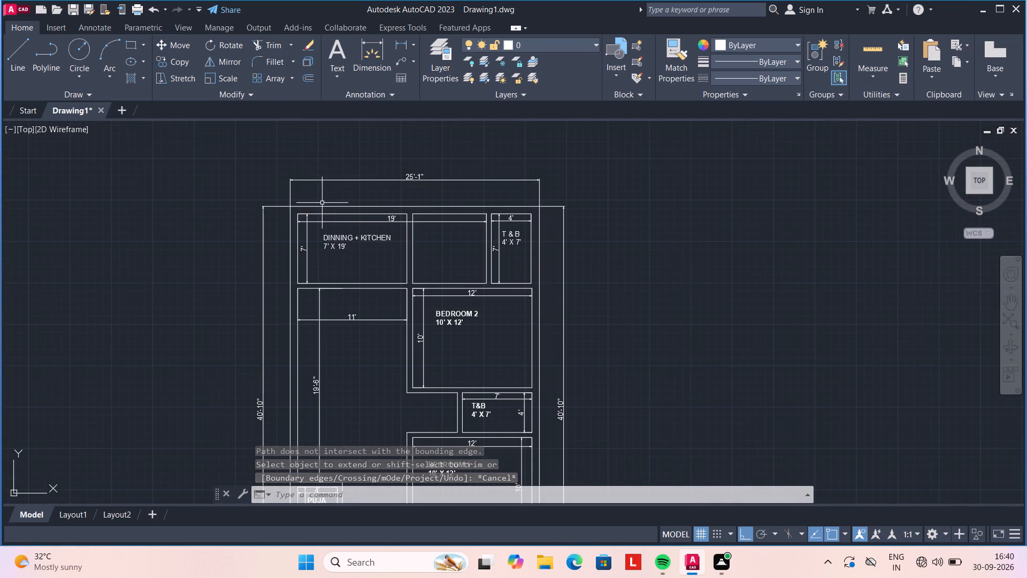
{"action": "scroll", "coordinate": [334, 233], "scroll_direction": "up", "scroll_amount": 2}
{"action": "scroll", "coordinate": [316, 174], "scroll_direction": "up", "scroll_amount": 1}
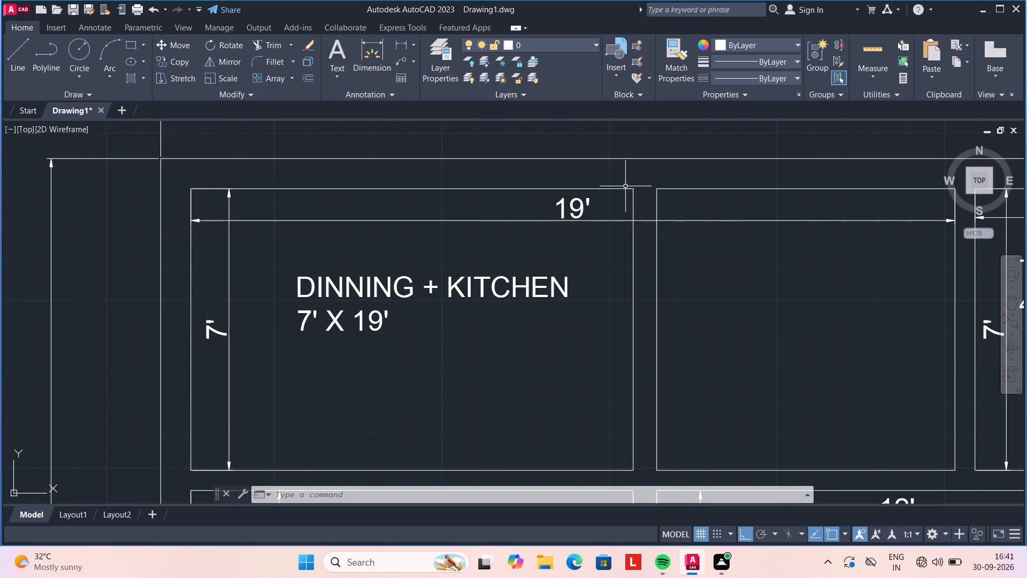
{"action": "left_click", "coordinate": [624, 190]}
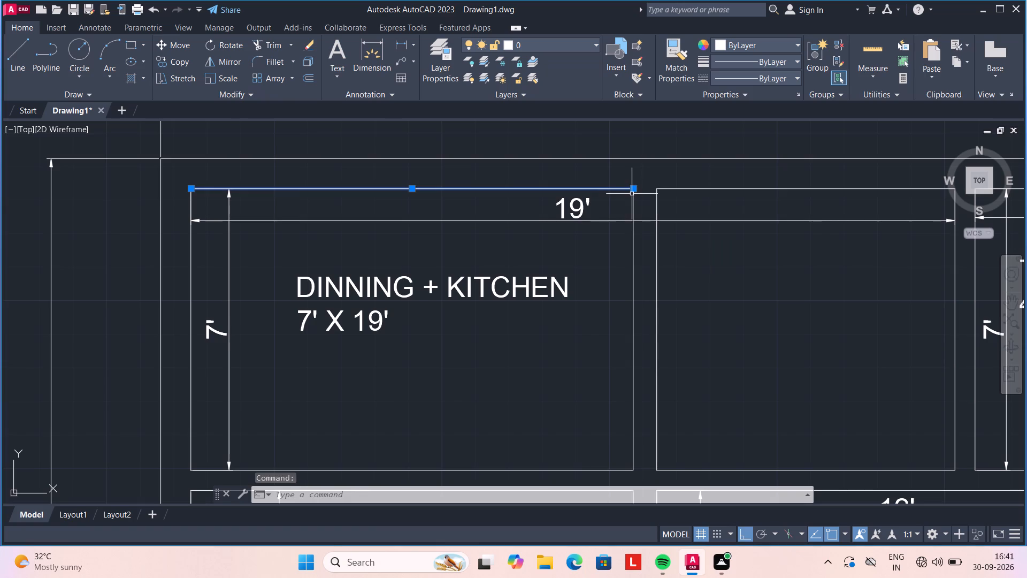
{"action": "left_click", "coordinate": [633, 189]}
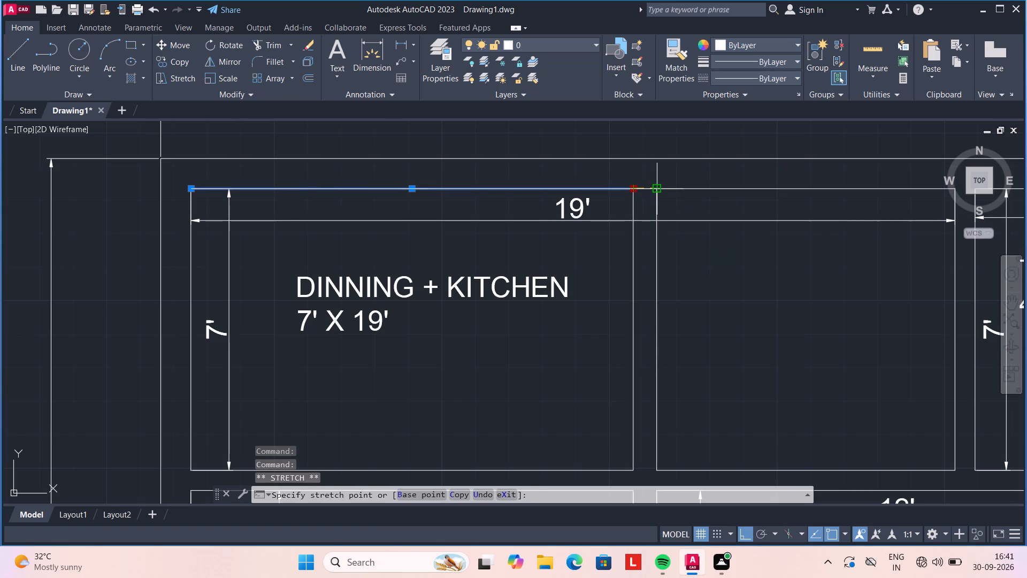
{"action": "left_click", "coordinate": [656, 190]}
{"action": "key", "text": "space"}
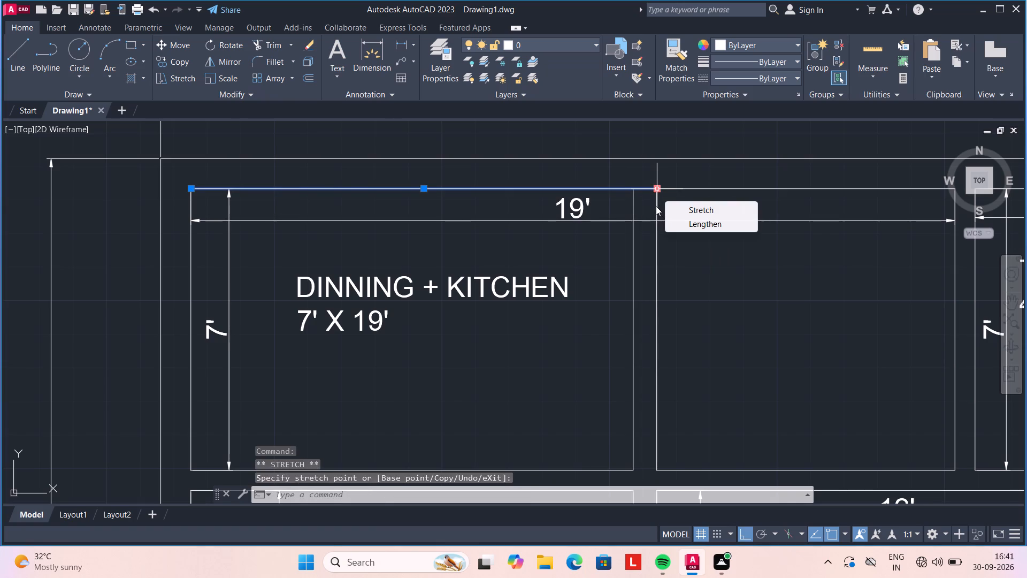
{"action": "key", "text": "Escape"}
{"action": "left_click", "coordinate": [702, 257]}
{"action": "key", "text": "Escape"}
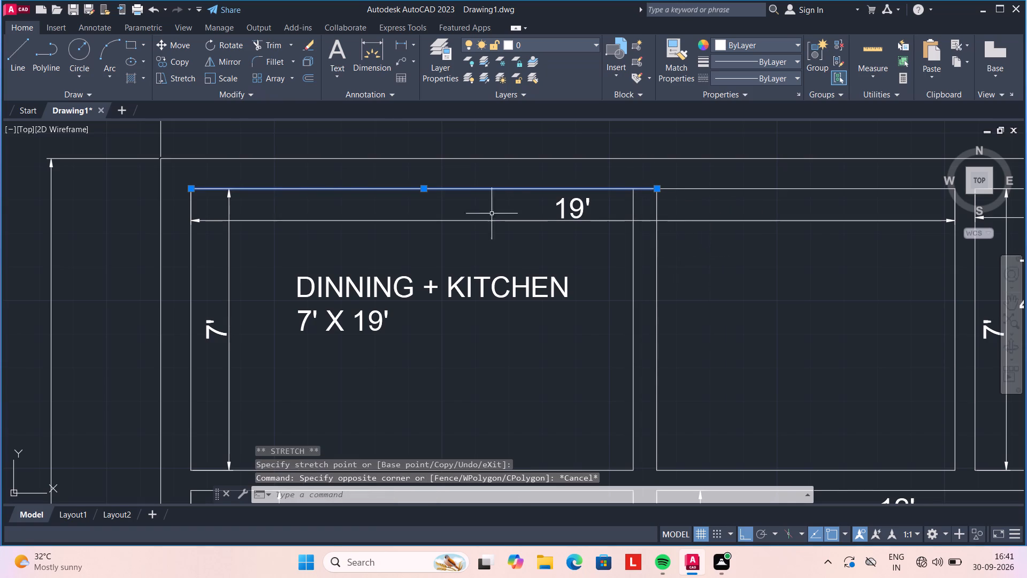
{"action": "left_click", "coordinate": [463, 242]}
{"action": "key", "text": "Escape"}
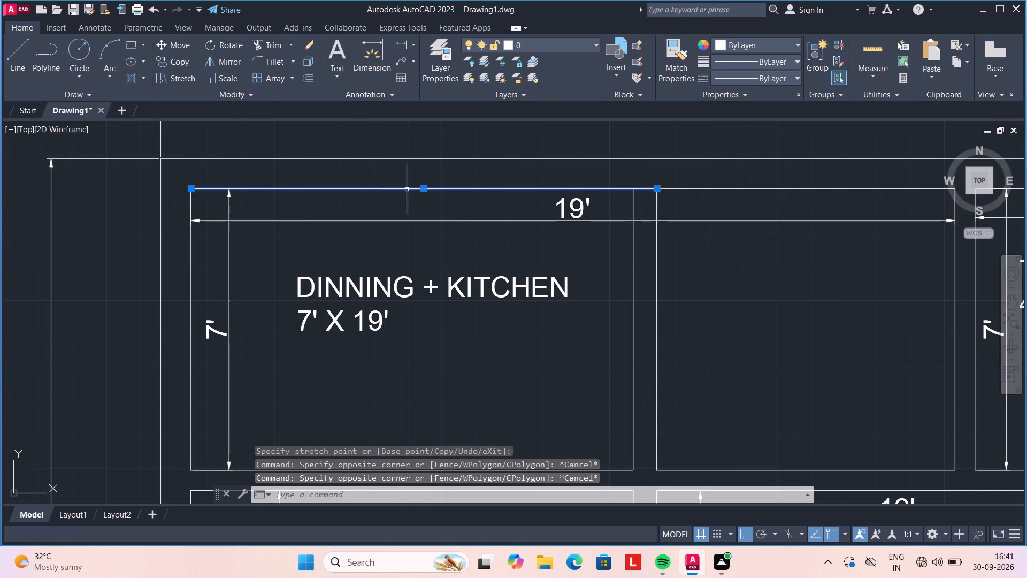
{"action": "key", "text": "space"}
{"action": "key", "text": "Escape"}
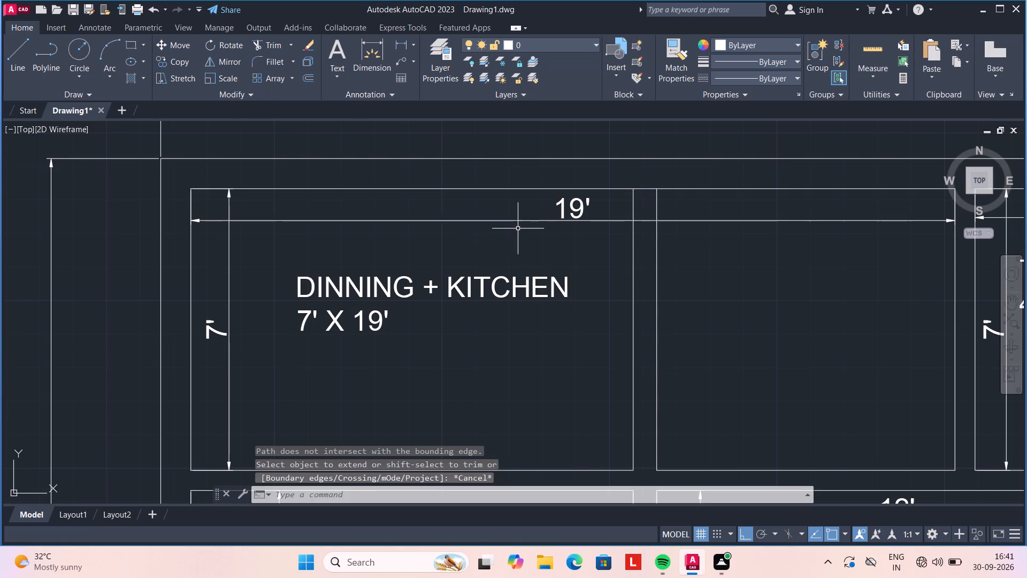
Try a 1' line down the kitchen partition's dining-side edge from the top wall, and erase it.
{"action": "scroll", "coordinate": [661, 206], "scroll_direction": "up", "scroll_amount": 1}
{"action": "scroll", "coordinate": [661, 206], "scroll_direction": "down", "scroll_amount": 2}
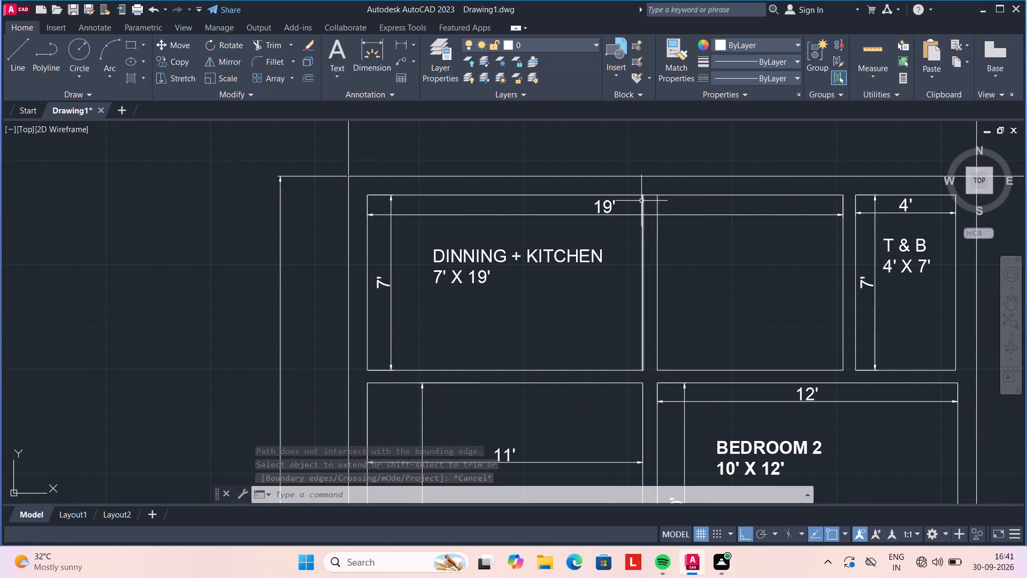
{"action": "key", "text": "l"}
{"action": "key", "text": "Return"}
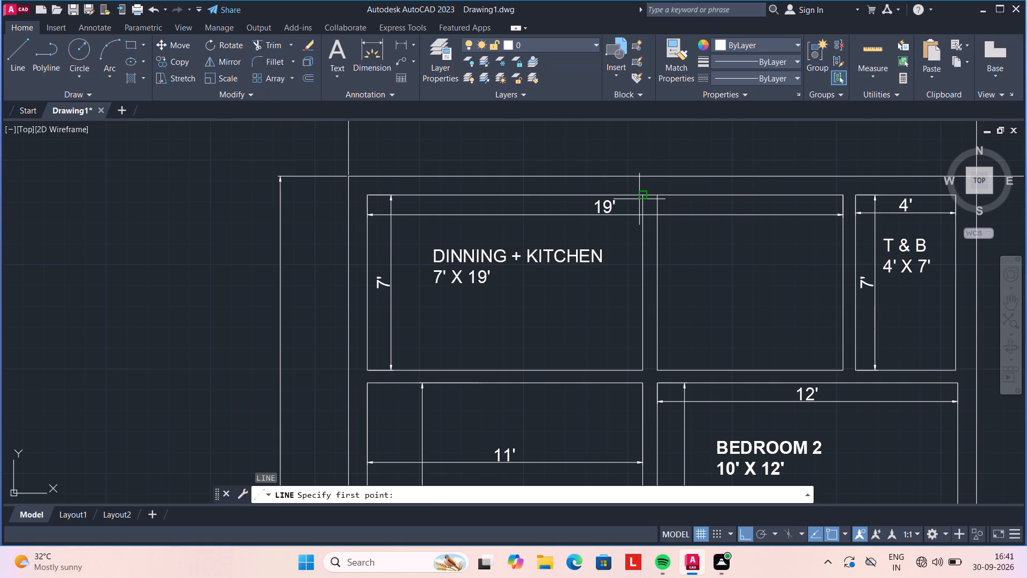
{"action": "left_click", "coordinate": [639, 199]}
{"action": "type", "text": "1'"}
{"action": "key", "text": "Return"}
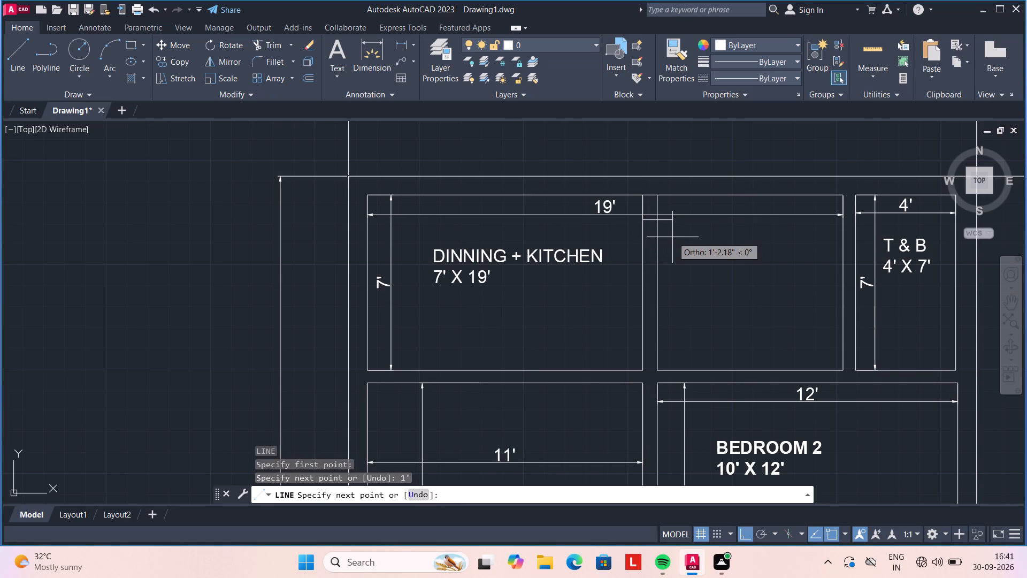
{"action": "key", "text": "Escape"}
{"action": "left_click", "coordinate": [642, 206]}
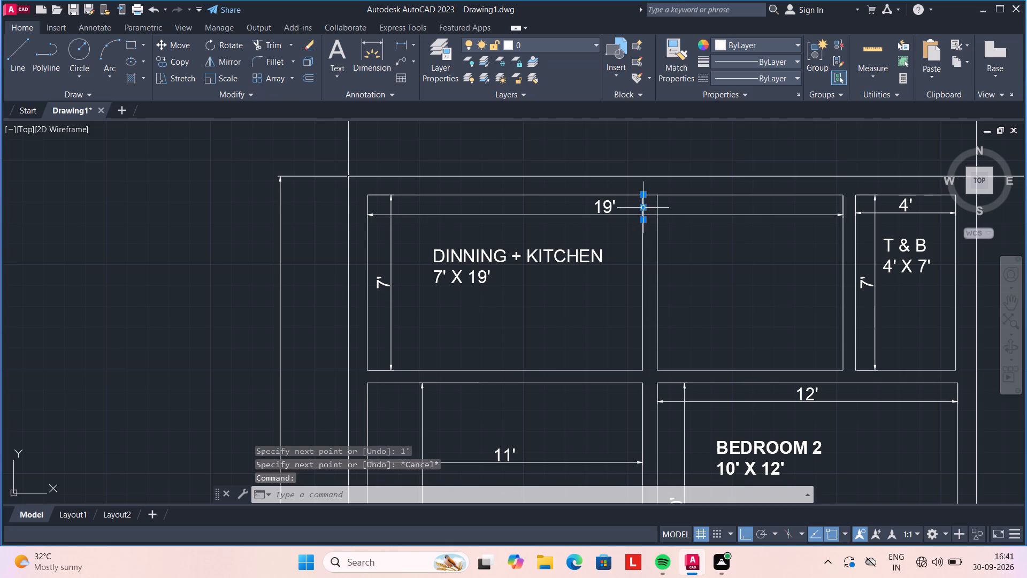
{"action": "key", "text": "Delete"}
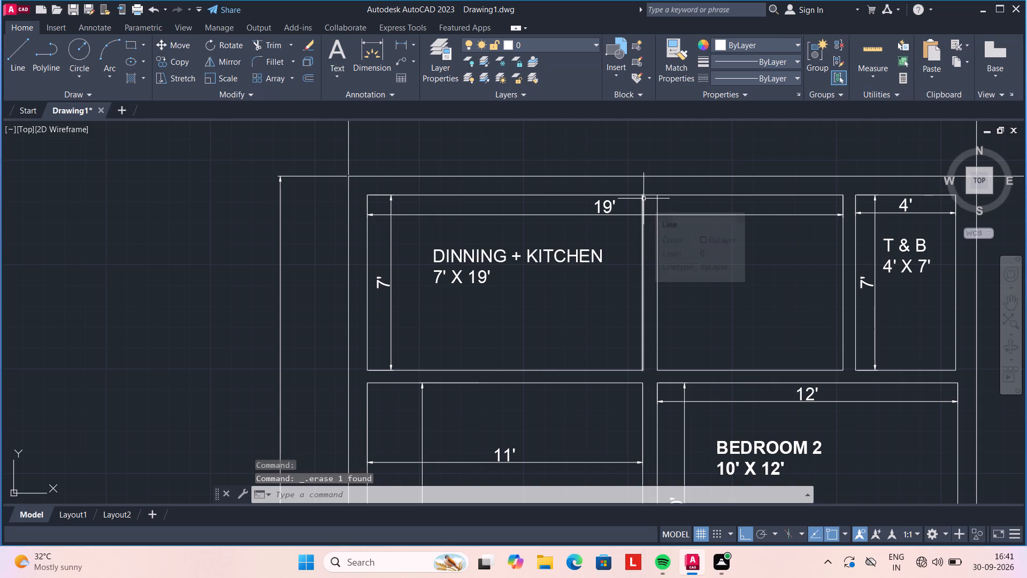
Draw a line 2'6" down the partition's dining-side edge from the top wall and across to the partition's opposite edge.
{"action": "key", "text": "l"}
{"action": "key", "text": "Return"}
{"action": "scroll", "coordinate": [638, 195], "scroll_direction": "up", "scroll_amount": 1}
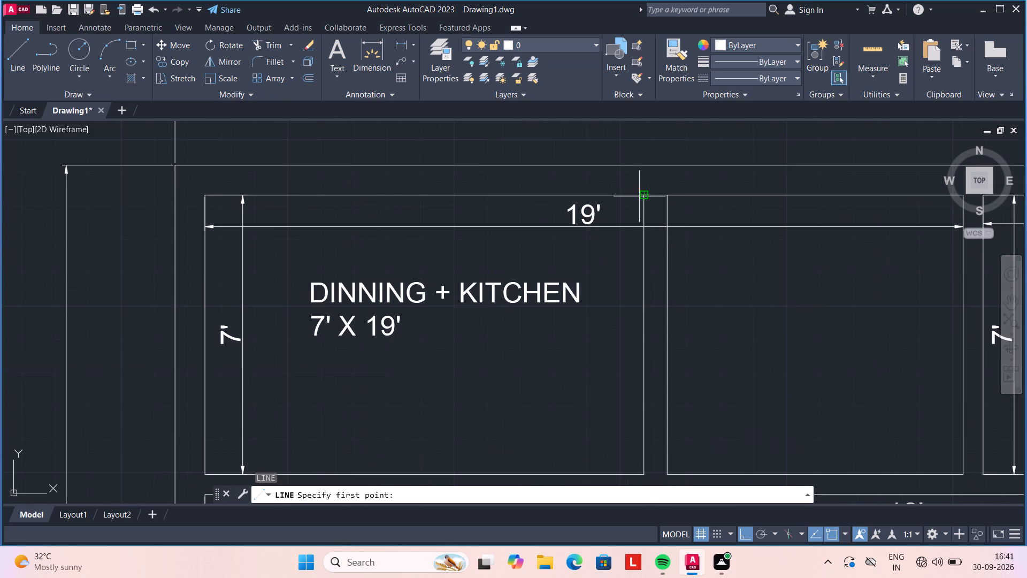
{"action": "left_click", "coordinate": [643, 199]}
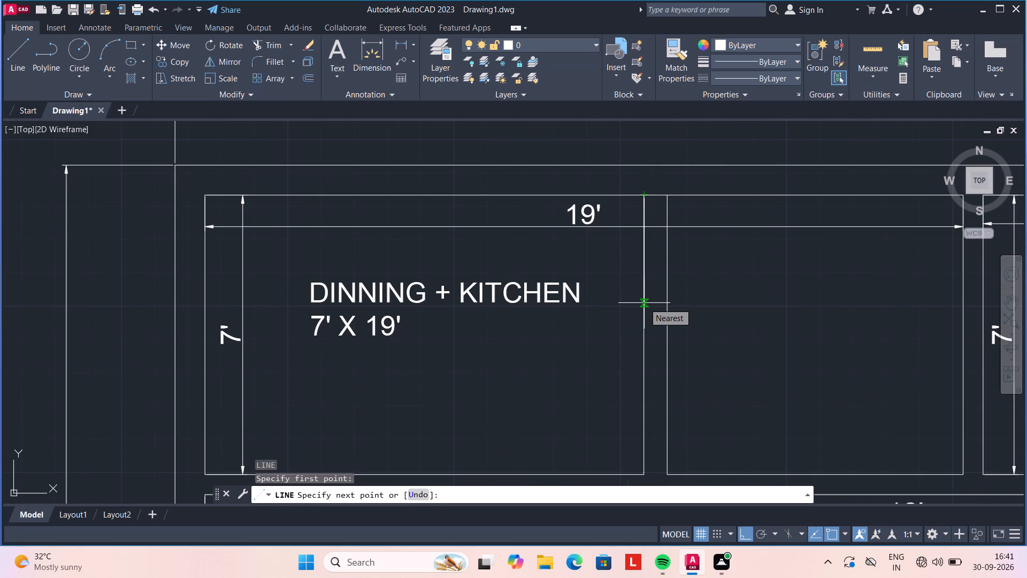
{"action": "type", "text": "2'6\""}
{"action": "key", "text": "Return"}
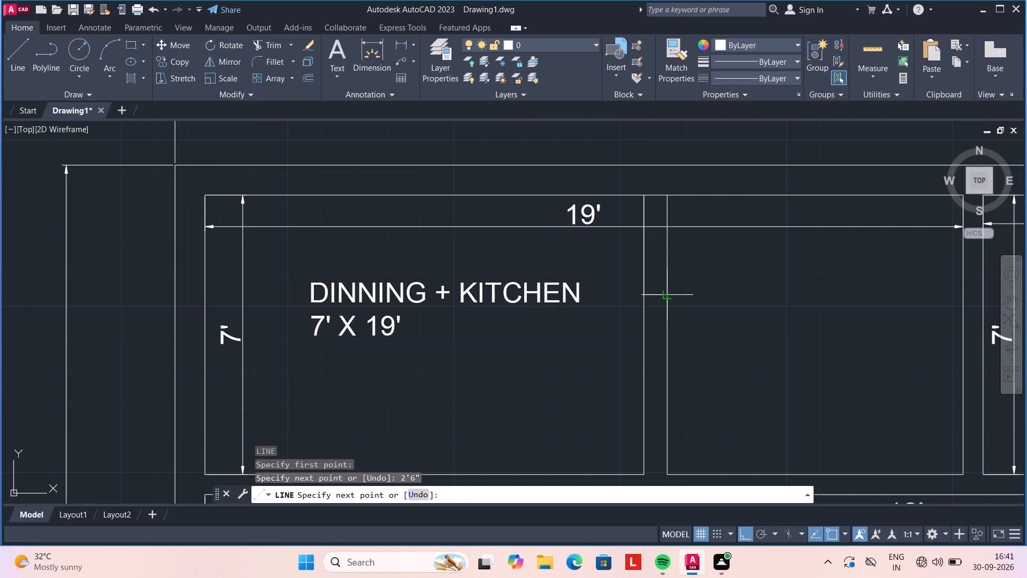
{"action": "left_click", "coordinate": [668, 294]}
{"action": "key", "text": "Escape"}
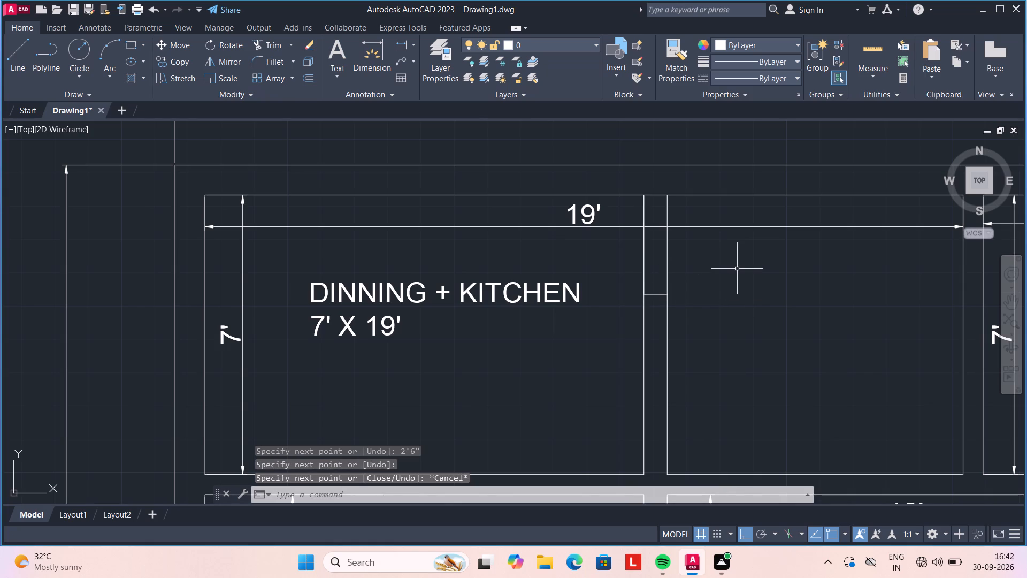
Erase the 2'6" construction line overlapping the partition's dining-side edge.
{"action": "left_click", "coordinate": [643, 257]}
{"action": "key", "text": "Delete"}
Trim the kitchen partition's two edges below the 2'6" stub and the inner top wall line between them.
{"action": "type", "text": "TR"}
{"action": "key", "text": "space"}
{"action": "left_click", "coordinate": [684, 323]}
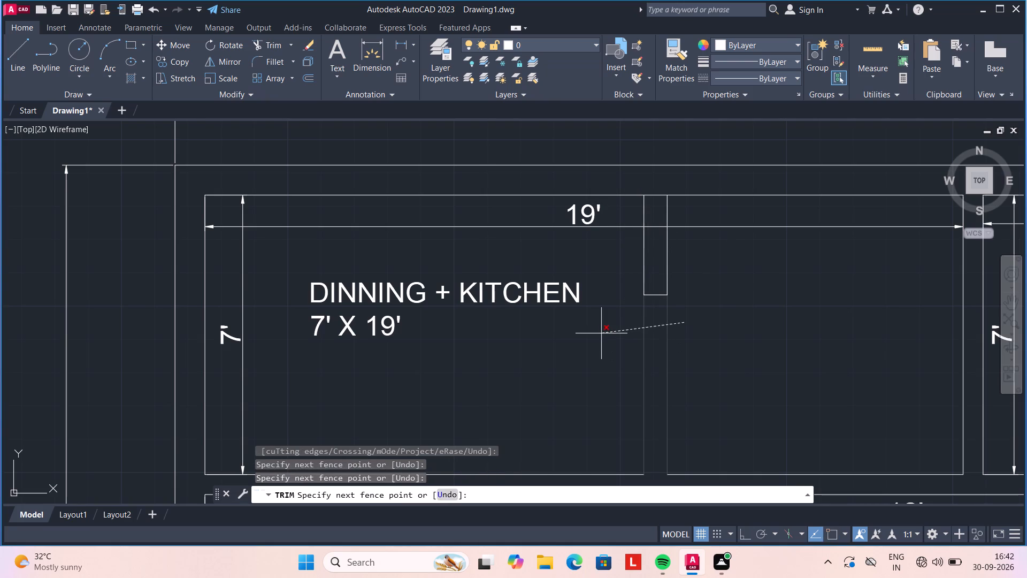
{"action": "left_click", "coordinate": [601, 333]}
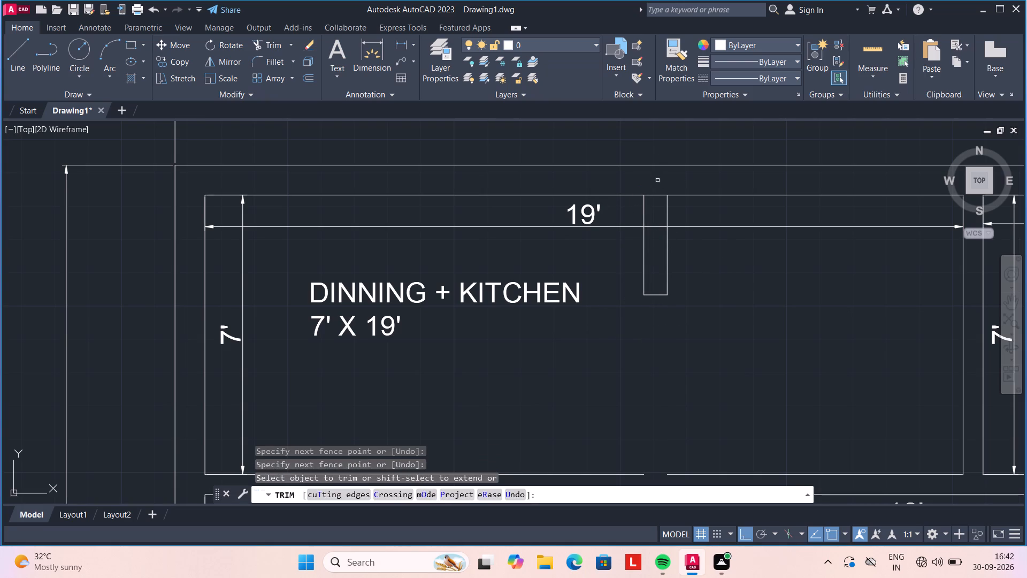
{"action": "left_click", "coordinate": [657, 180]}
{"action": "left_click", "coordinate": [659, 212]}
{"action": "key", "text": "Escape"}
Stretch the DINNING + KITCHEN room's bottom wall line across the partition gap to meet the line on its far side.
{"action": "scroll", "coordinate": [665, 316], "scroll_direction": "down", "scroll_amount": 1}
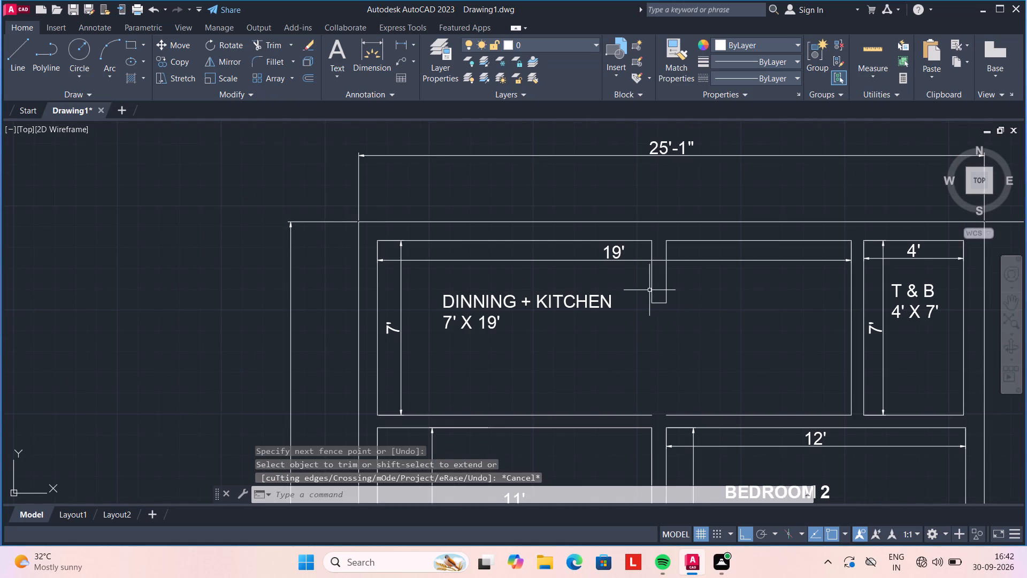
{"action": "middle_click_drag", "start_coordinate": [660, 404], "coordinate": [622, 339]}
{"action": "scroll", "coordinate": [602, 342], "scroll_direction": "up", "scroll_amount": 1}
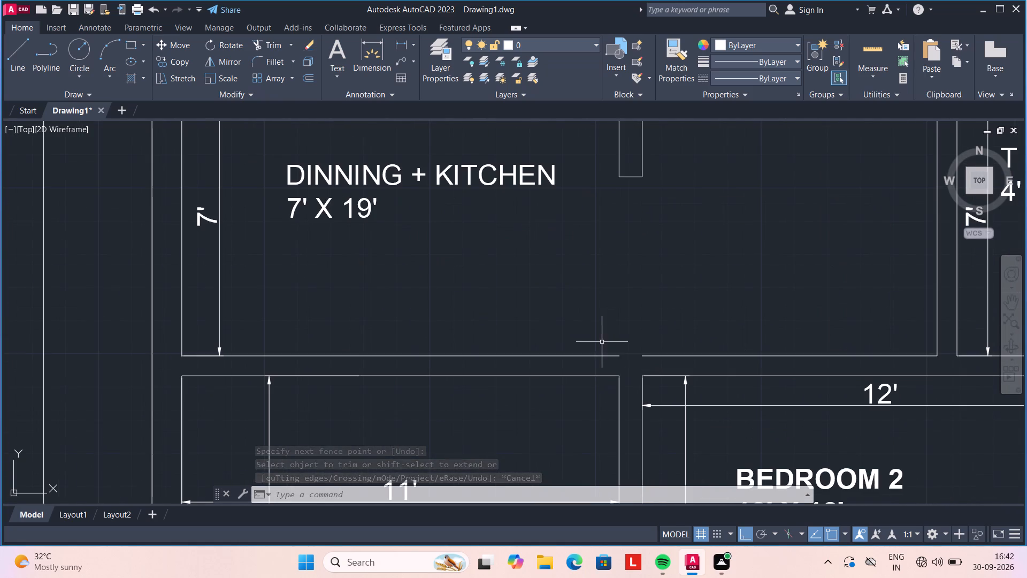
{"action": "left_click", "coordinate": [597, 356]}
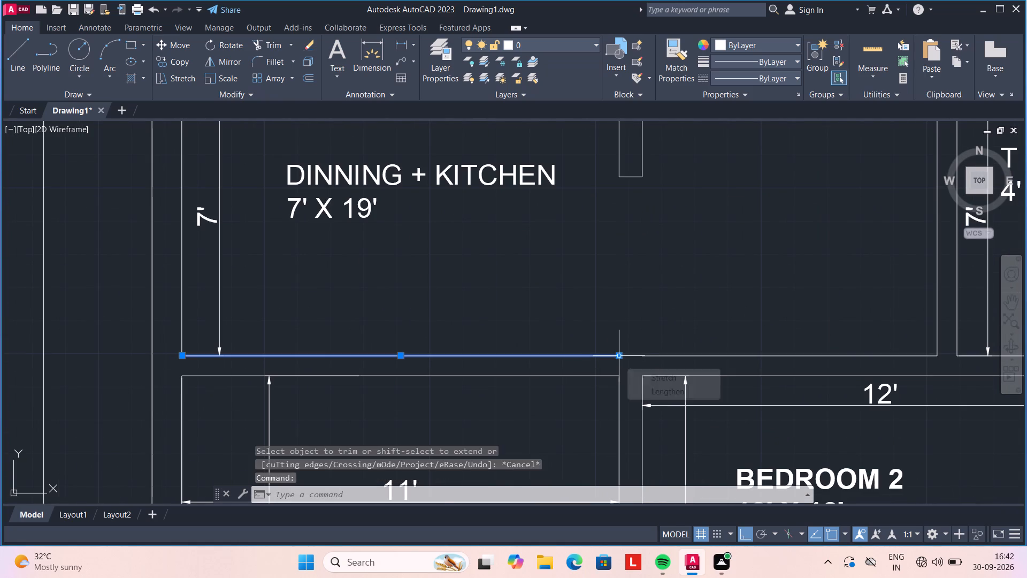
{"action": "left_click", "coordinate": [619, 358]}
{"action": "left_click", "coordinate": [643, 358]}
{"action": "key", "text": "space"}
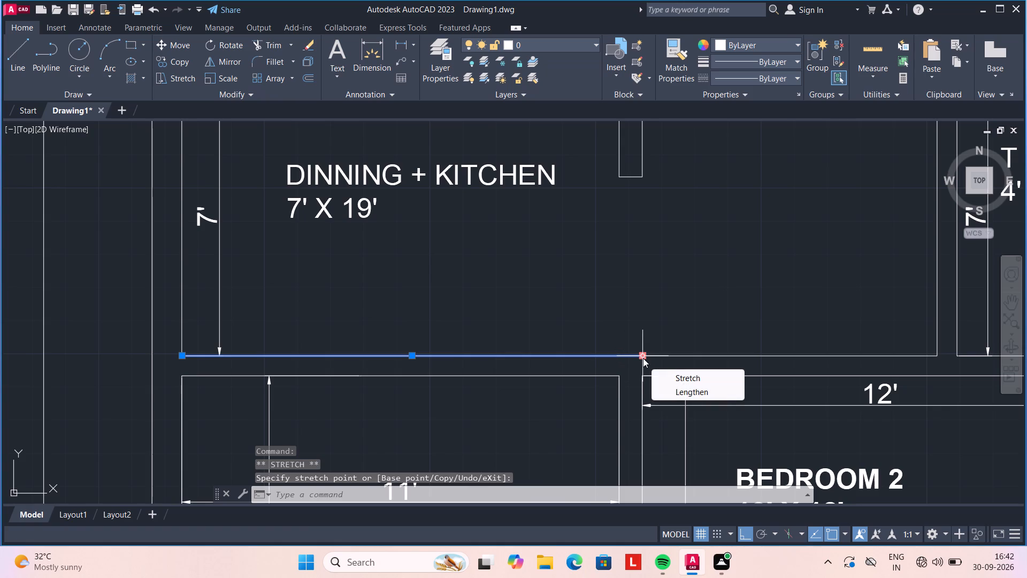
{"action": "key", "text": "Escape"}
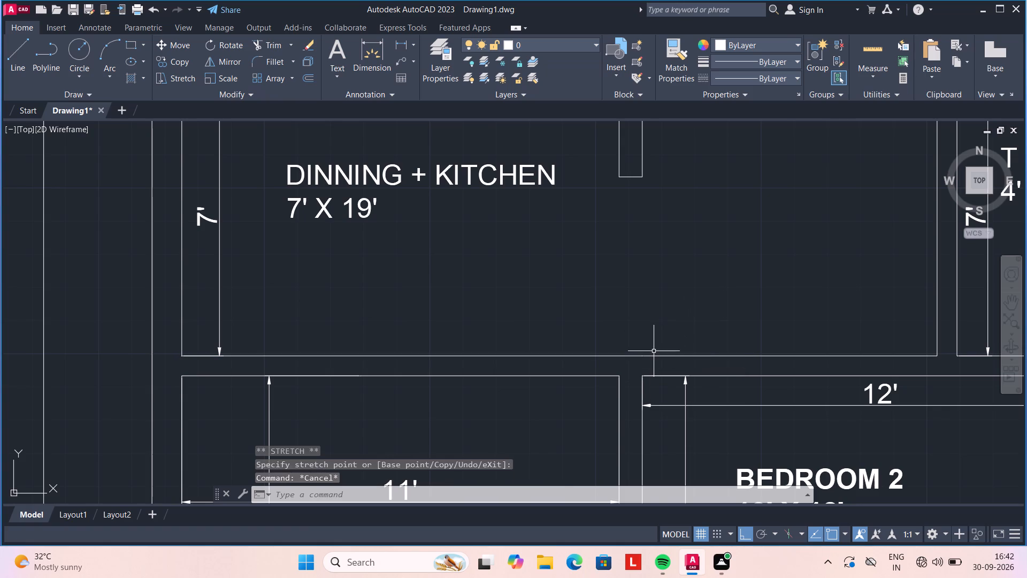
Turn Ortho off and move the DINNING + KITCHEN label to the lower middle of the room, below the partition stub.
{"action": "scroll", "coordinate": [653, 351], "scroll_direction": "up", "scroll_amount": 3}
{"action": "scroll", "coordinate": [696, 330], "scroll_direction": "down", "scroll_amount": 2}
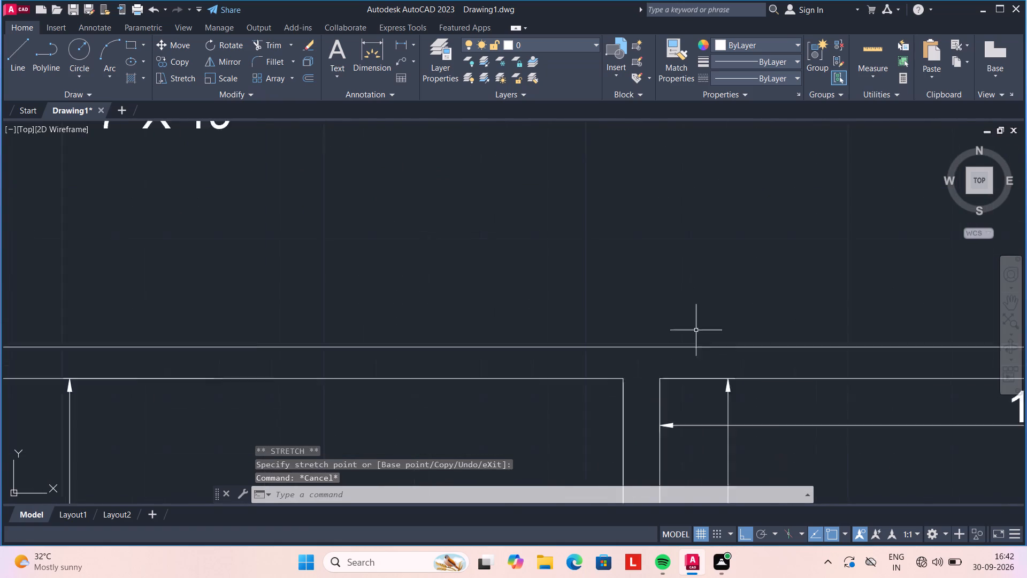
{"action": "scroll", "coordinate": [696, 330], "scroll_direction": "down", "scroll_amount": 3}
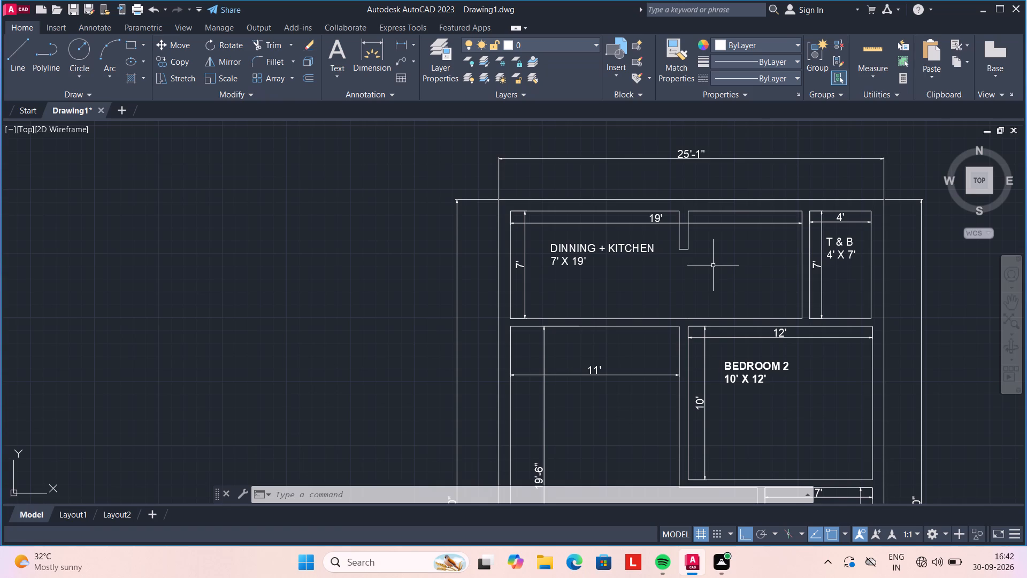
{"action": "left_click", "coordinate": [594, 247]}
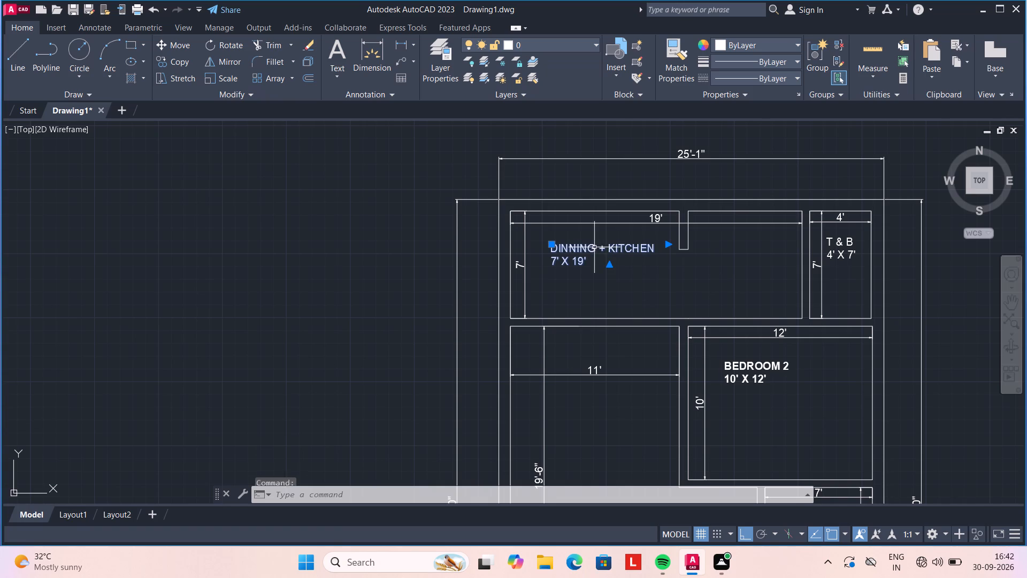
{"action": "left_click", "coordinate": [554, 245]}
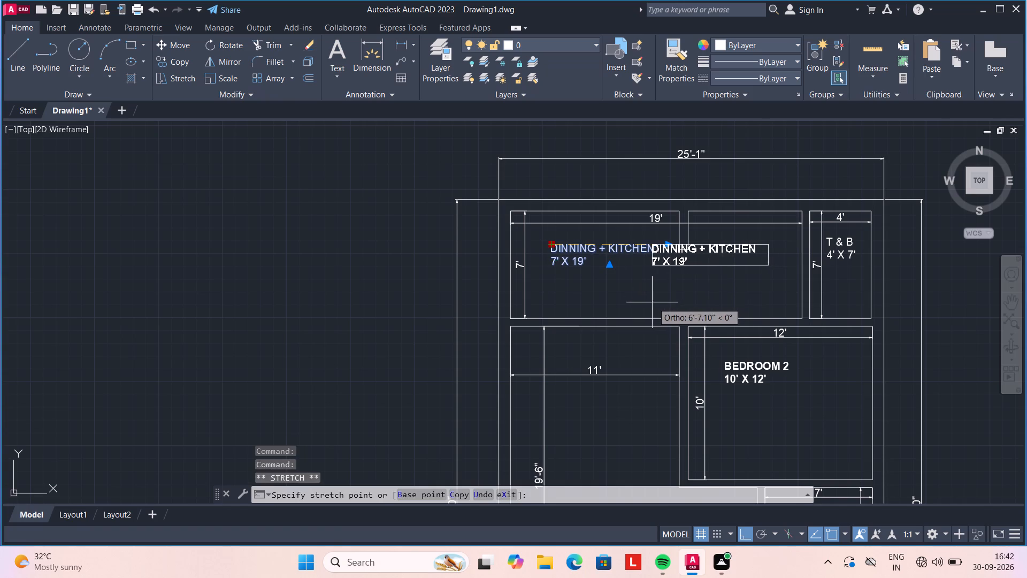
{"action": "key", "text": "F8"}
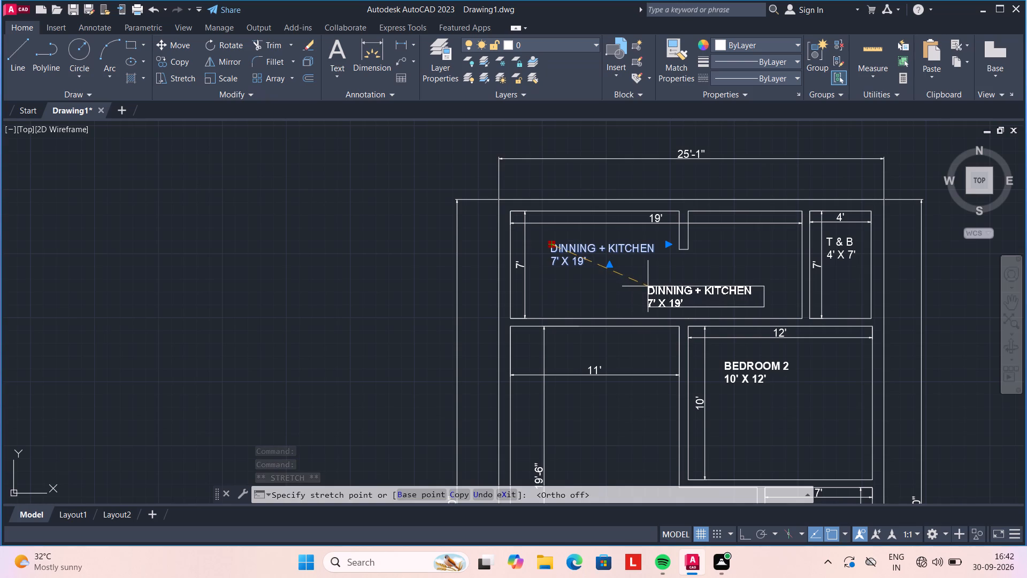
{"action": "left_click", "coordinate": [653, 287]}
{"action": "key", "text": "Escape"}
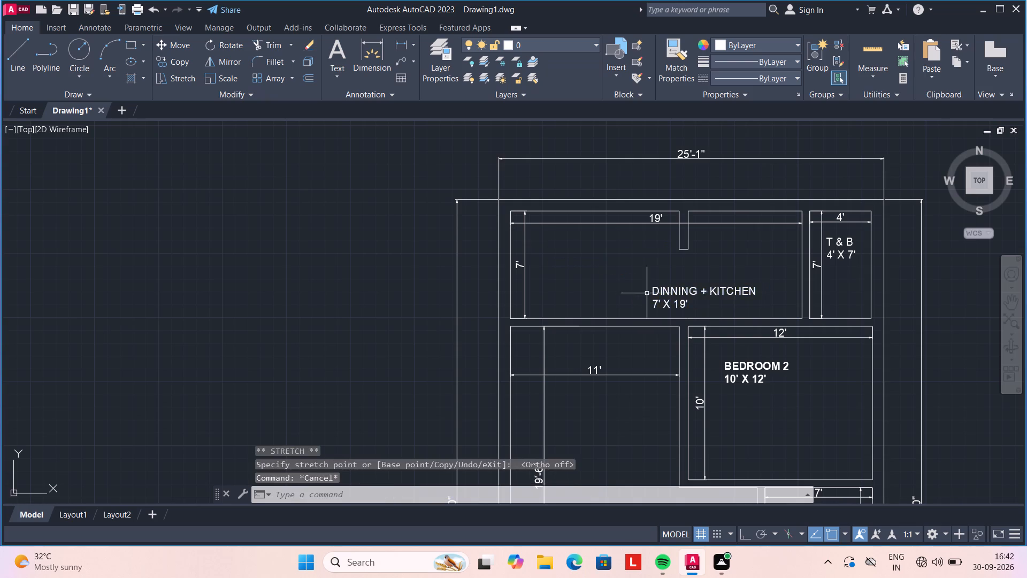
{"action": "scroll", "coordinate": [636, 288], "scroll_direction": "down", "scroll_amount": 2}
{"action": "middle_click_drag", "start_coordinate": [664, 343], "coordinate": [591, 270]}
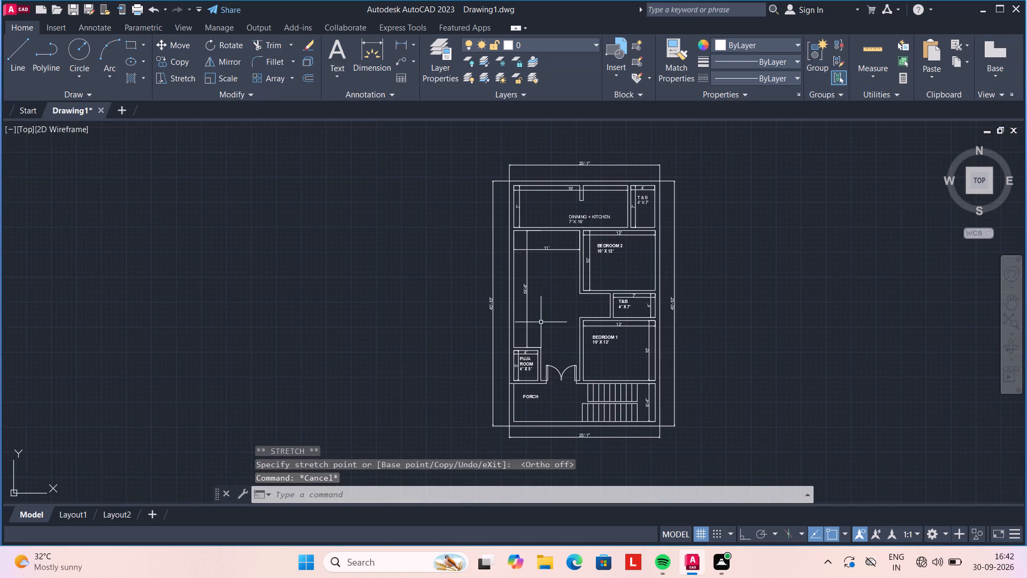
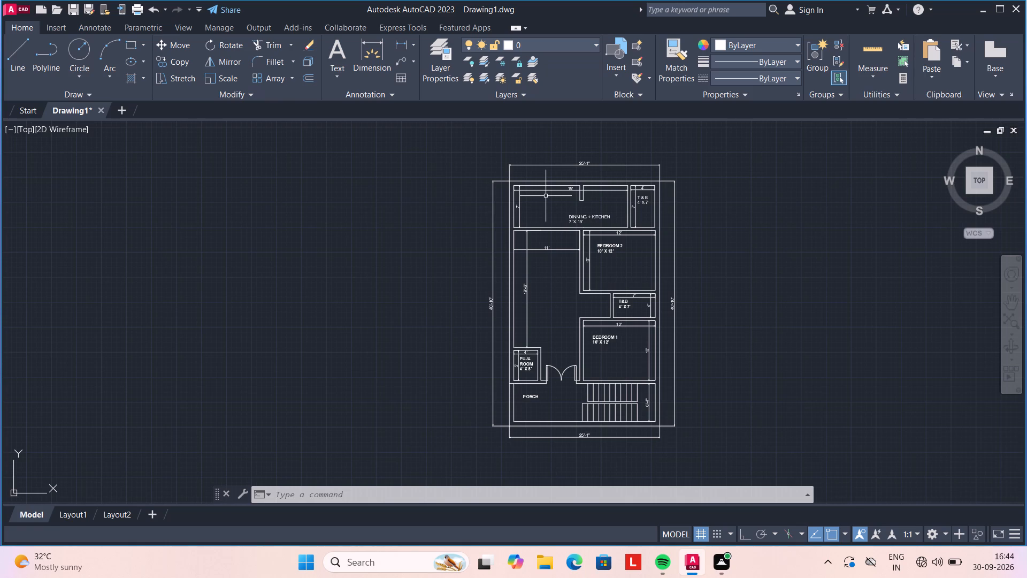
Draw a line across the top wall's thickness from the midpoint of the dining-side inner wall line to the outer line.
{"action": "scroll", "coordinate": [573, 210], "scroll_direction": "up", "scroll_amount": 2}
{"action": "middle_click_drag", "start_coordinate": [517, 171], "coordinate": [542, 260]}
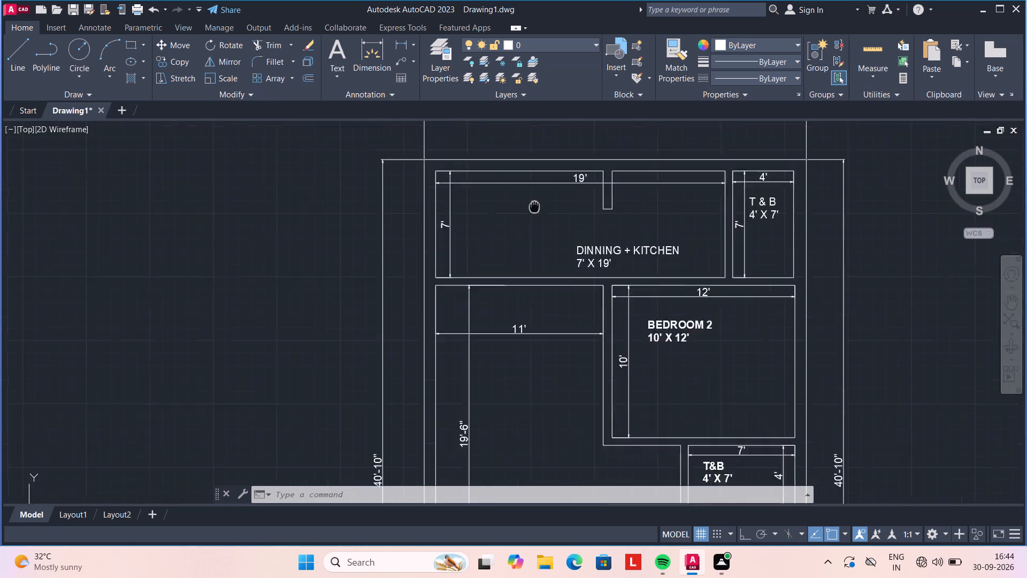
{"action": "middle_click_drag", "start_coordinate": [542, 260], "coordinate": [544, 285]}
{"action": "scroll", "coordinate": [535, 265], "scroll_direction": "up", "scroll_amount": 1}
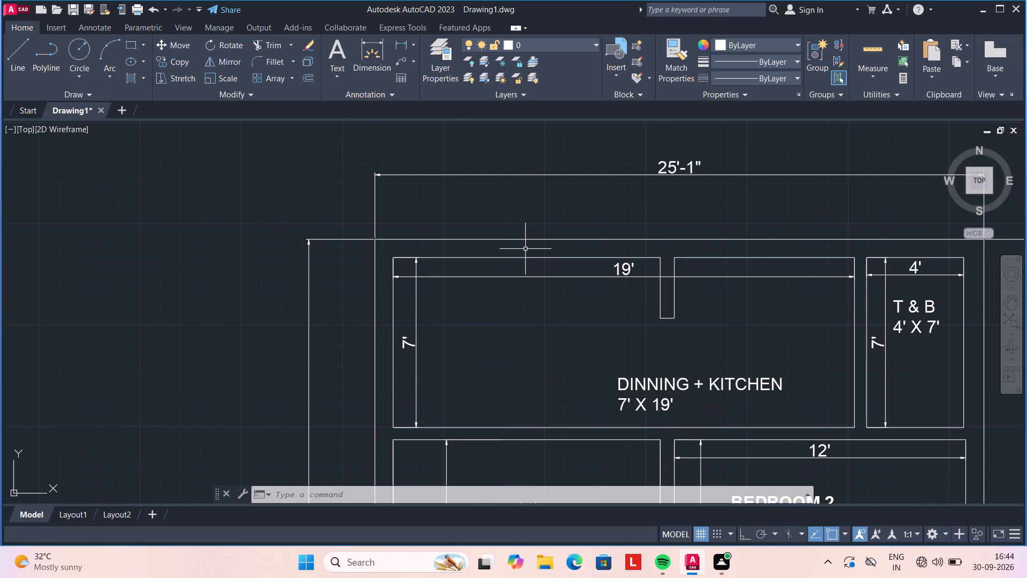
{"action": "key", "text": "l"}
{"action": "key", "text": "Return"}
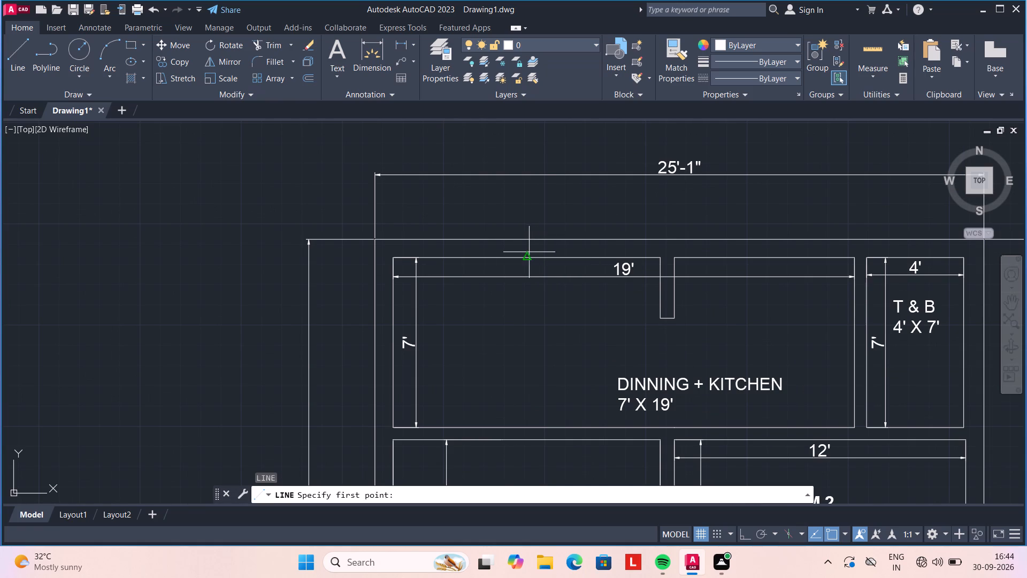
{"action": "left_click", "coordinate": [524, 261]}
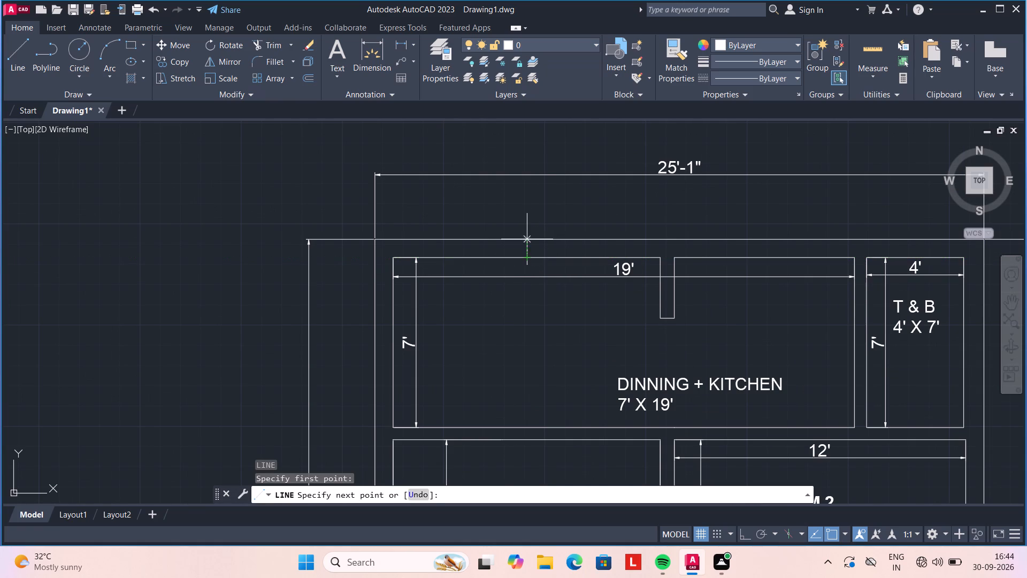
{"action": "scroll", "coordinate": [524, 240], "scroll_direction": "up", "scroll_amount": 2}
{"action": "left_click", "coordinate": [524, 240]}
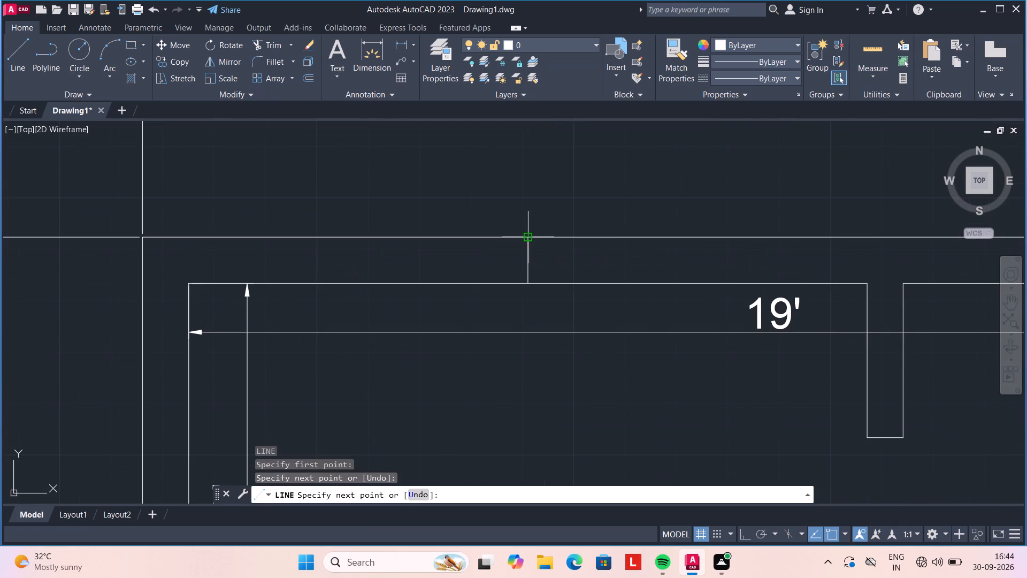
{"action": "key", "text": "Escape"}
Offset the short line across the top wall by 1'6" to each side to mark the window jambs.
{"action": "key", "text": "o"}
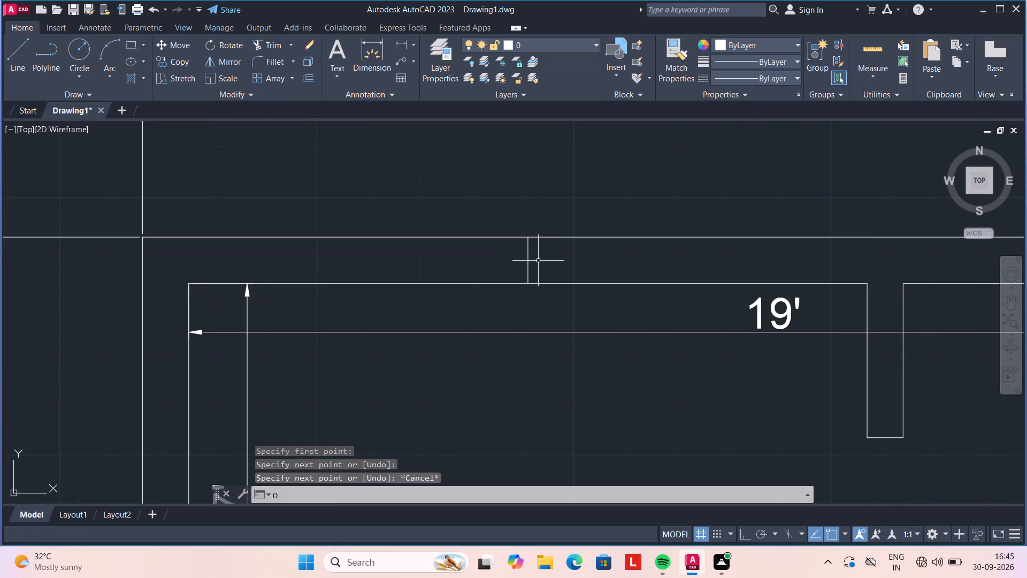
{"action": "key", "text": "Return"}
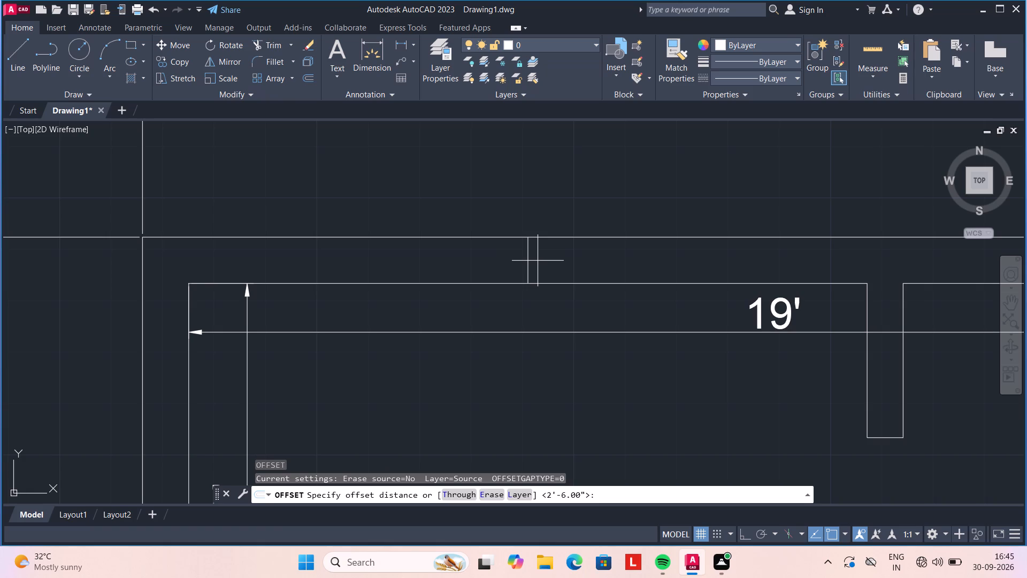
{"action": "type", "text": "1'"}
{"action": "type", "text": "6\""}
{"action": "key", "text": "Return"}
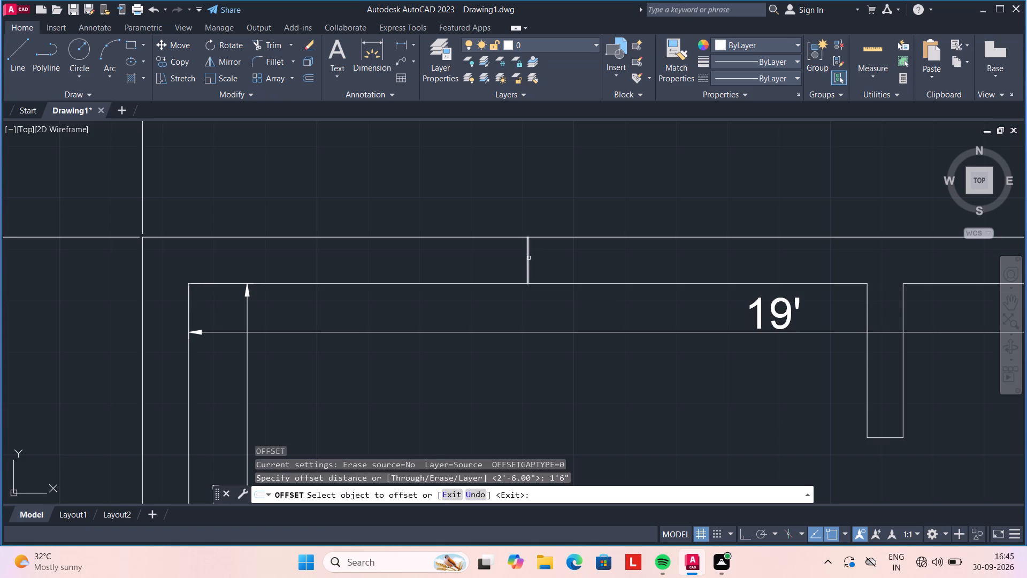
{"action": "left_click", "coordinate": [528, 258]}
{"action": "left_click", "coordinate": [582, 258]}
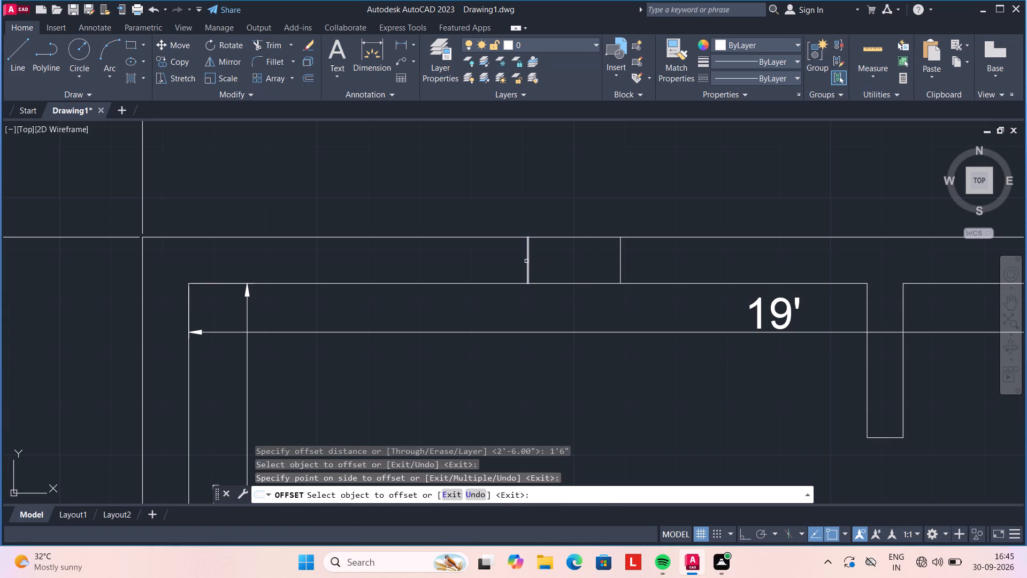
{"action": "left_click", "coordinate": [526, 261]}
{"action": "left_click", "coordinate": [473, 261]}
{"action": "key", "text": "Escape"}
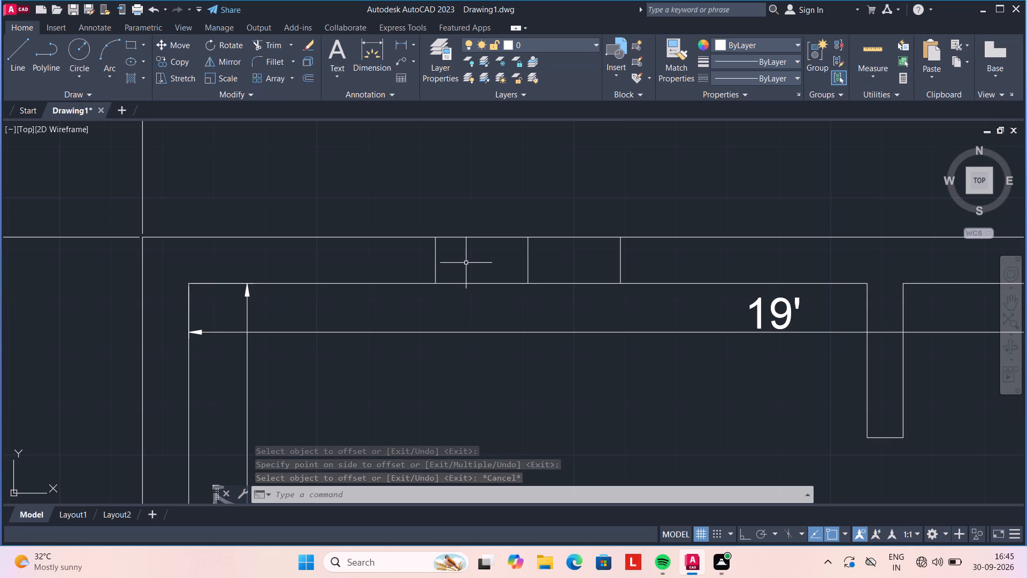
Erase the middle construction line between the two window jambs.
{"action": "left_click", "coordinate": [527, 264]}
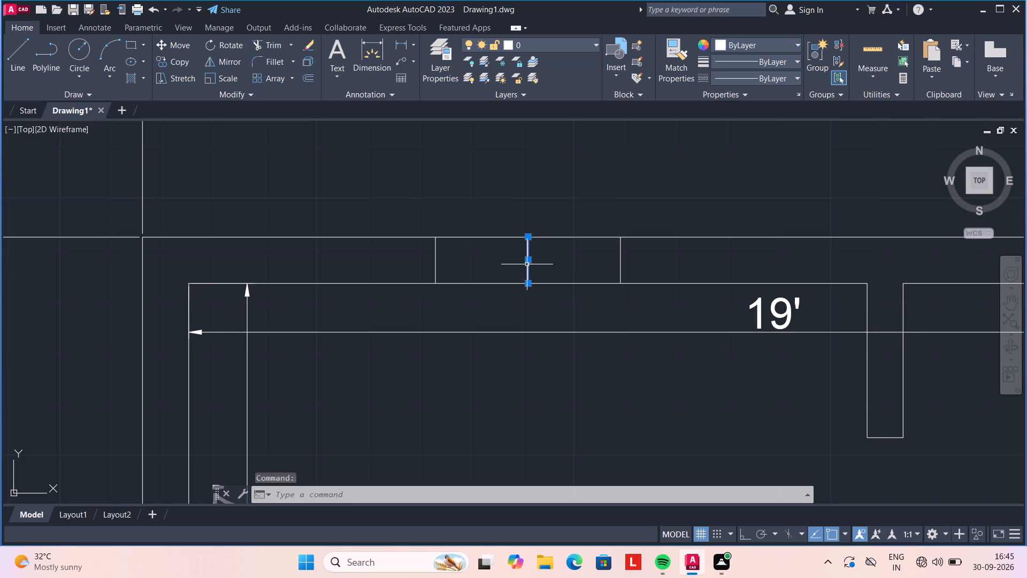
{"action": "key", "text": "Delete"}
Trim the inner and outer top wall lines between the two jambs to open the window gap.
{"action": "key", "text": "t"}
{"action": "type", "text": "R"}
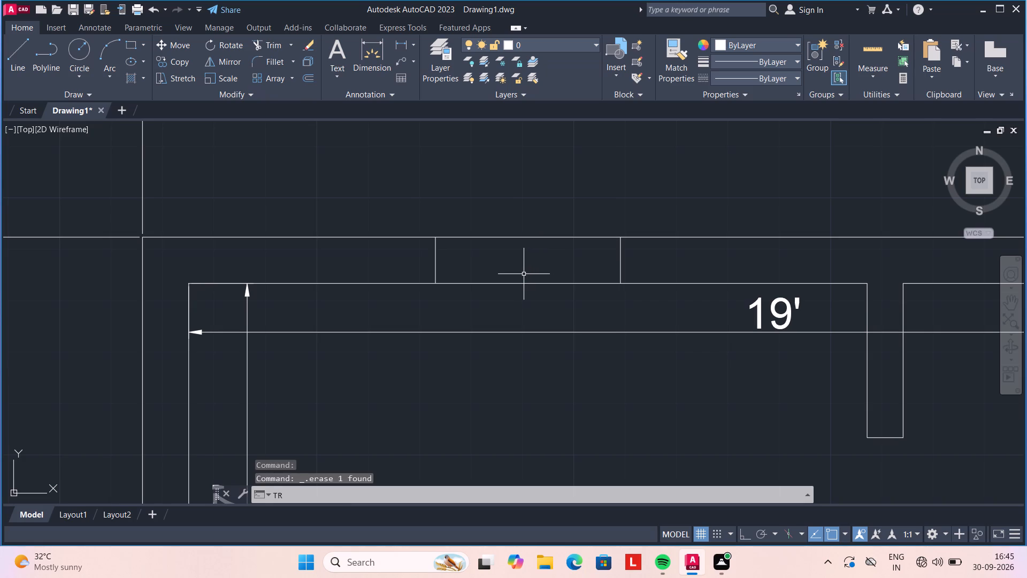
{"action": "key", "text": "space"}
{"action": "left_click", "coordinate": [513, 201]}
{"action": "left_click", "coordinate": [516, 311]}
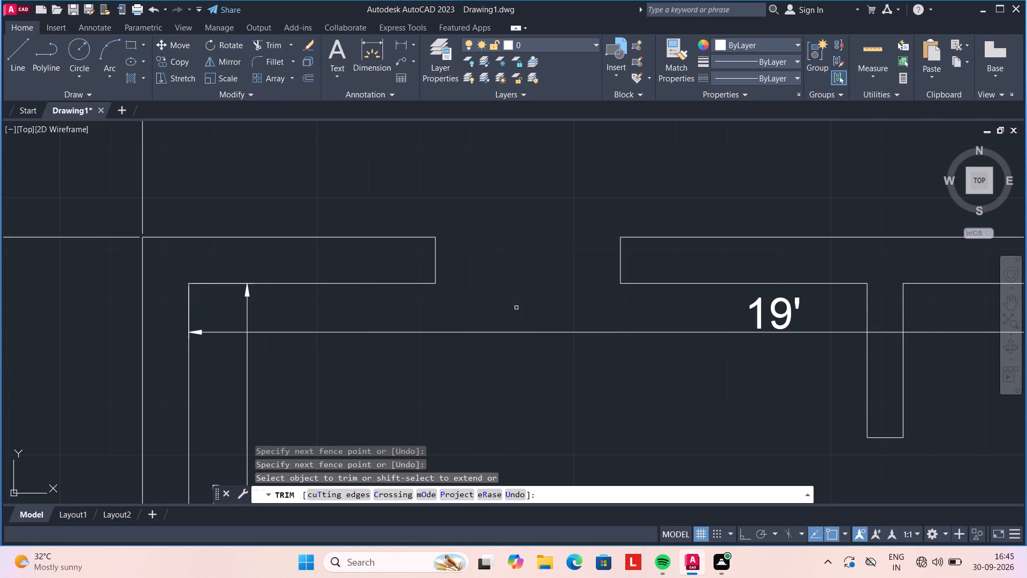
{"action": "key", "text": "Escape"}
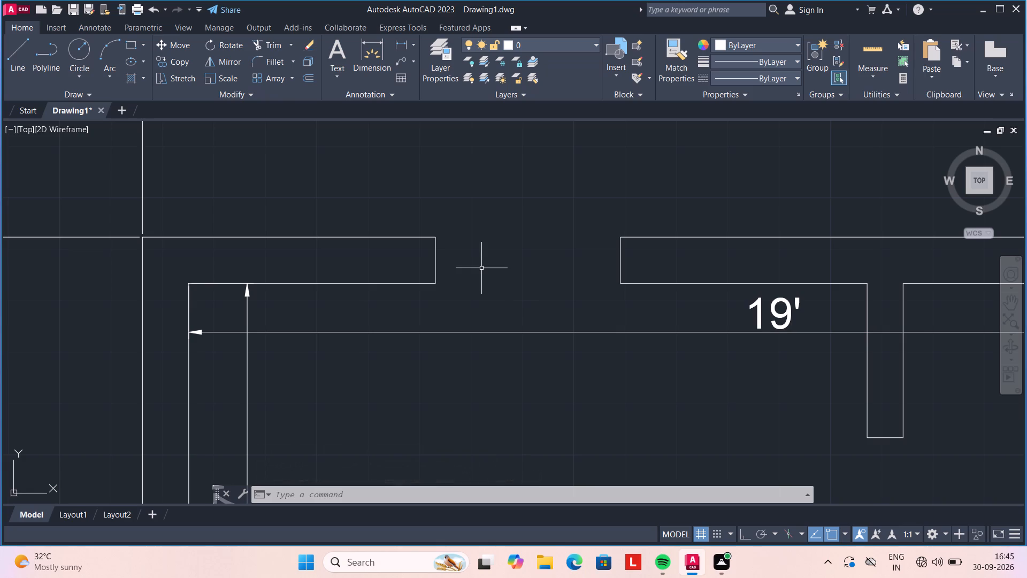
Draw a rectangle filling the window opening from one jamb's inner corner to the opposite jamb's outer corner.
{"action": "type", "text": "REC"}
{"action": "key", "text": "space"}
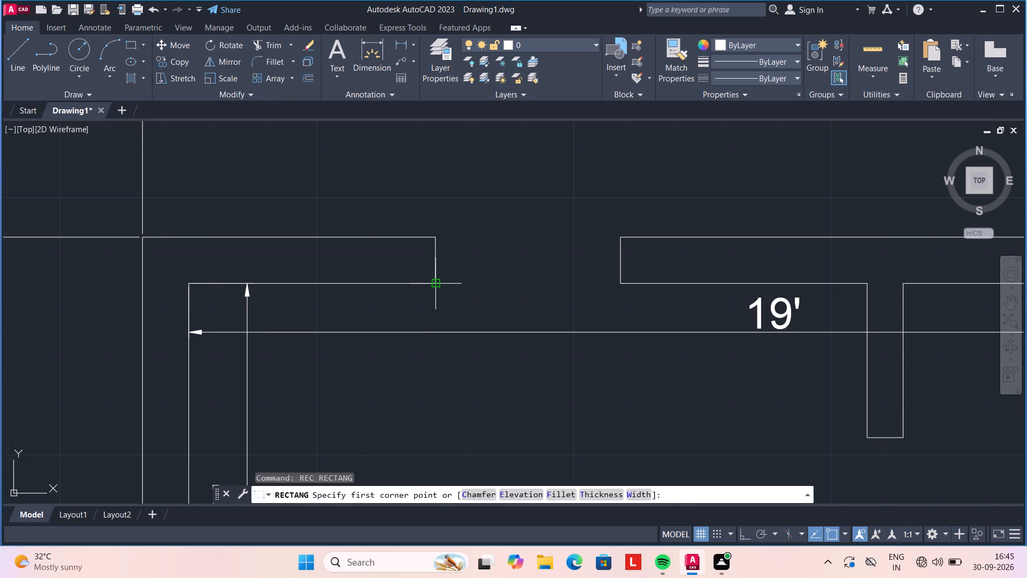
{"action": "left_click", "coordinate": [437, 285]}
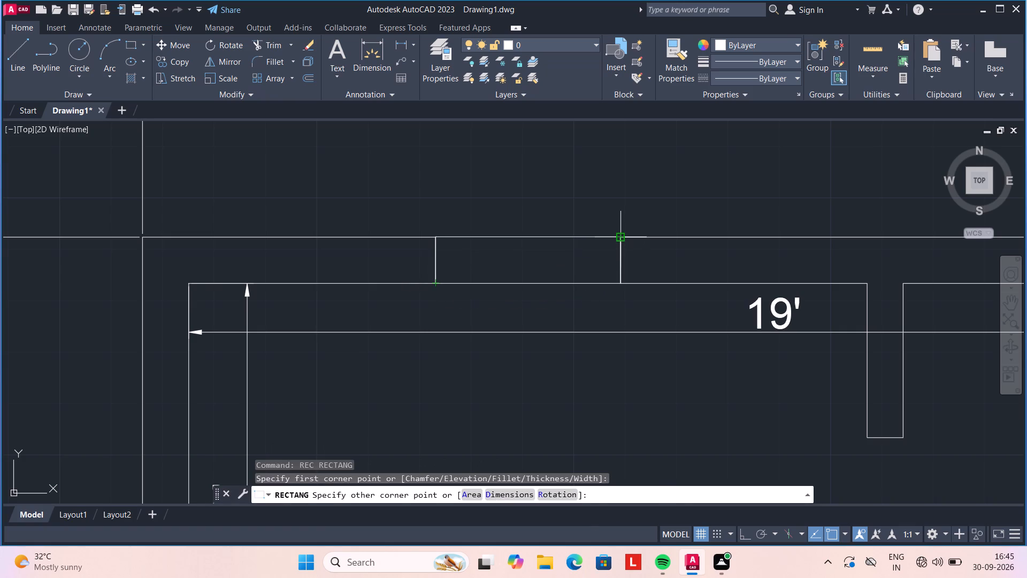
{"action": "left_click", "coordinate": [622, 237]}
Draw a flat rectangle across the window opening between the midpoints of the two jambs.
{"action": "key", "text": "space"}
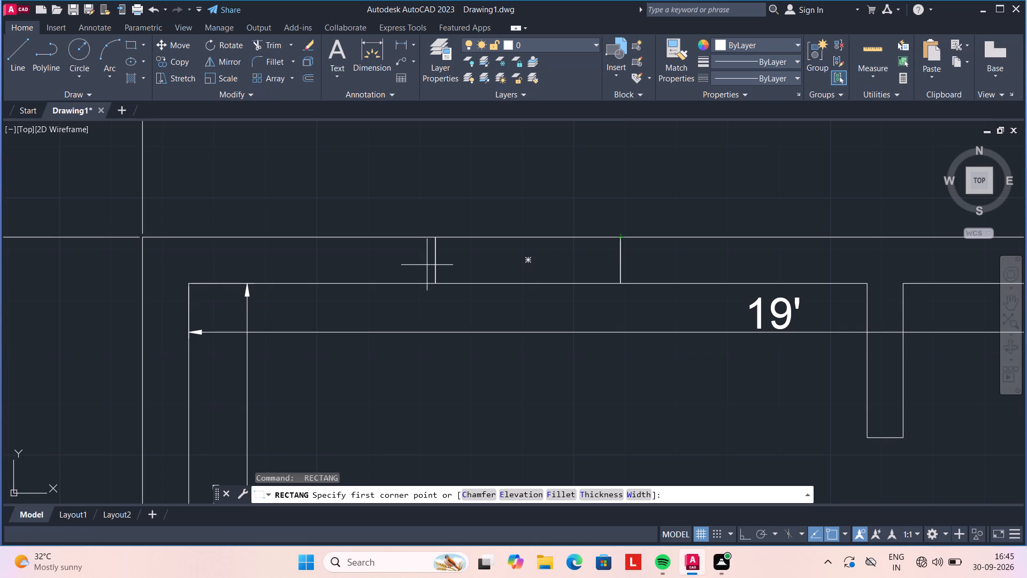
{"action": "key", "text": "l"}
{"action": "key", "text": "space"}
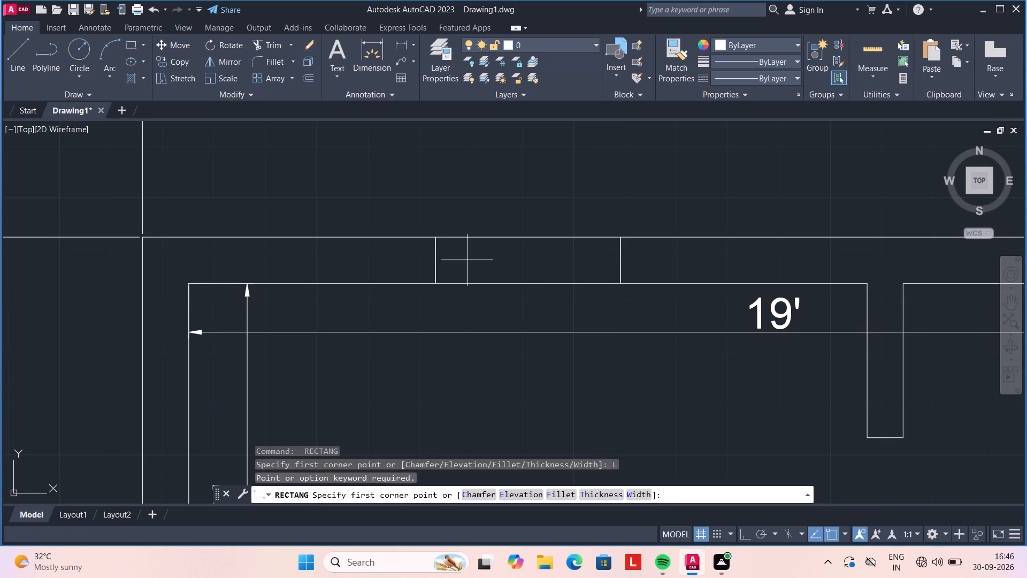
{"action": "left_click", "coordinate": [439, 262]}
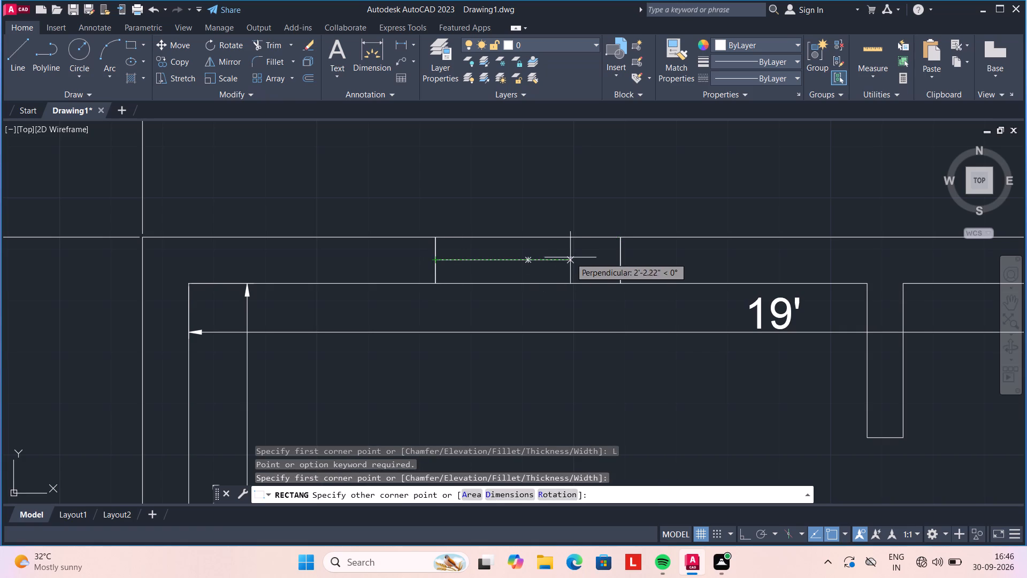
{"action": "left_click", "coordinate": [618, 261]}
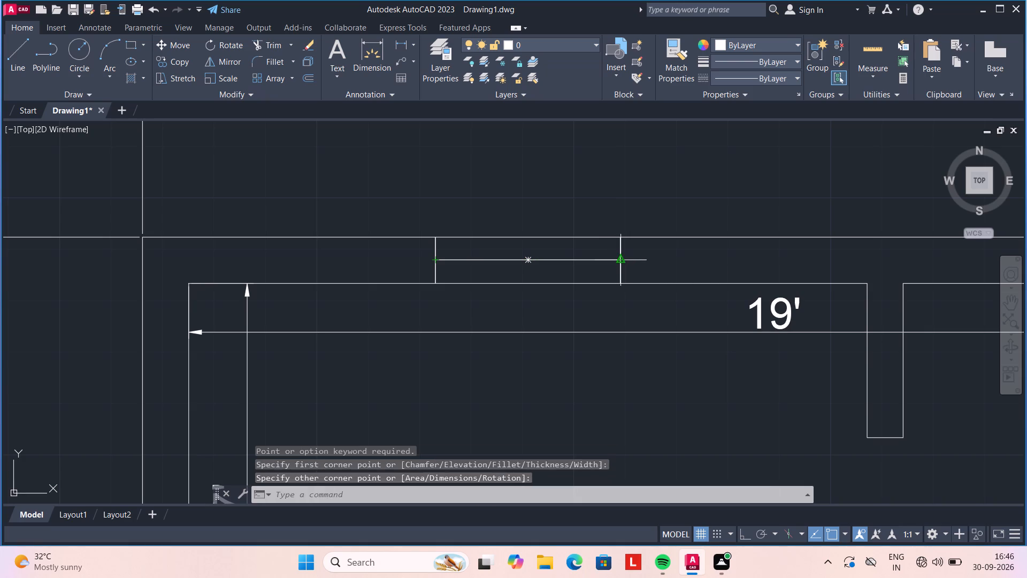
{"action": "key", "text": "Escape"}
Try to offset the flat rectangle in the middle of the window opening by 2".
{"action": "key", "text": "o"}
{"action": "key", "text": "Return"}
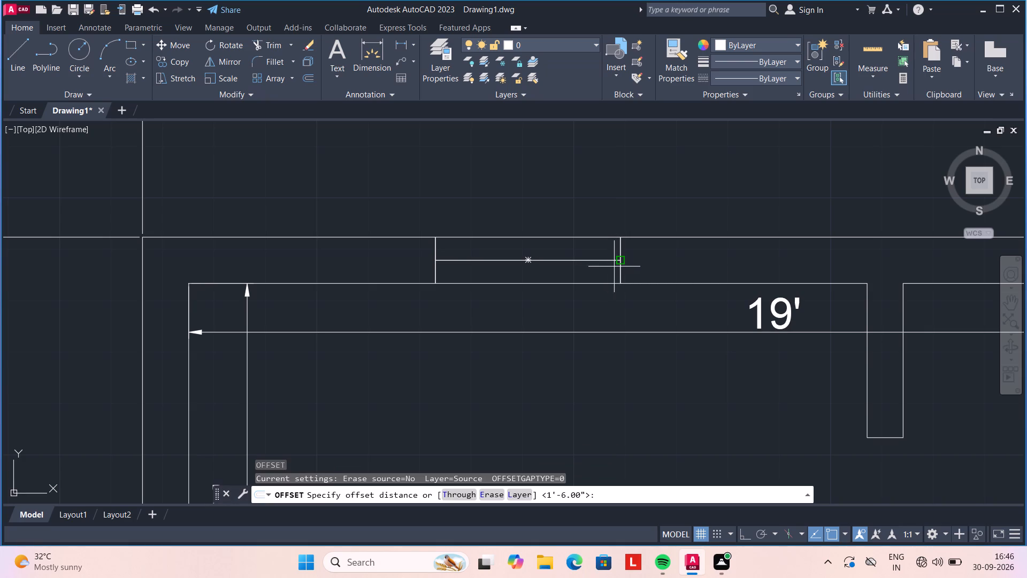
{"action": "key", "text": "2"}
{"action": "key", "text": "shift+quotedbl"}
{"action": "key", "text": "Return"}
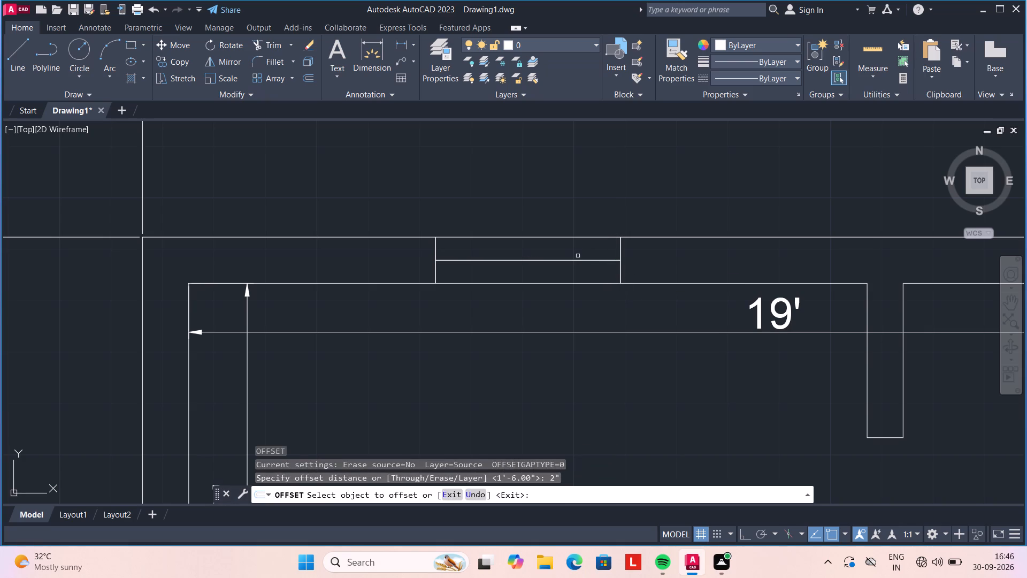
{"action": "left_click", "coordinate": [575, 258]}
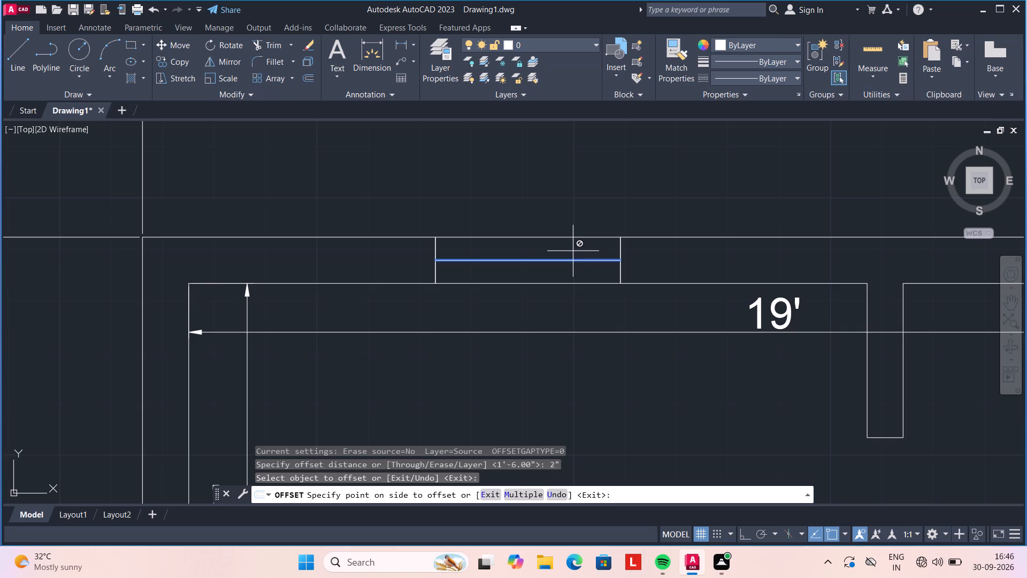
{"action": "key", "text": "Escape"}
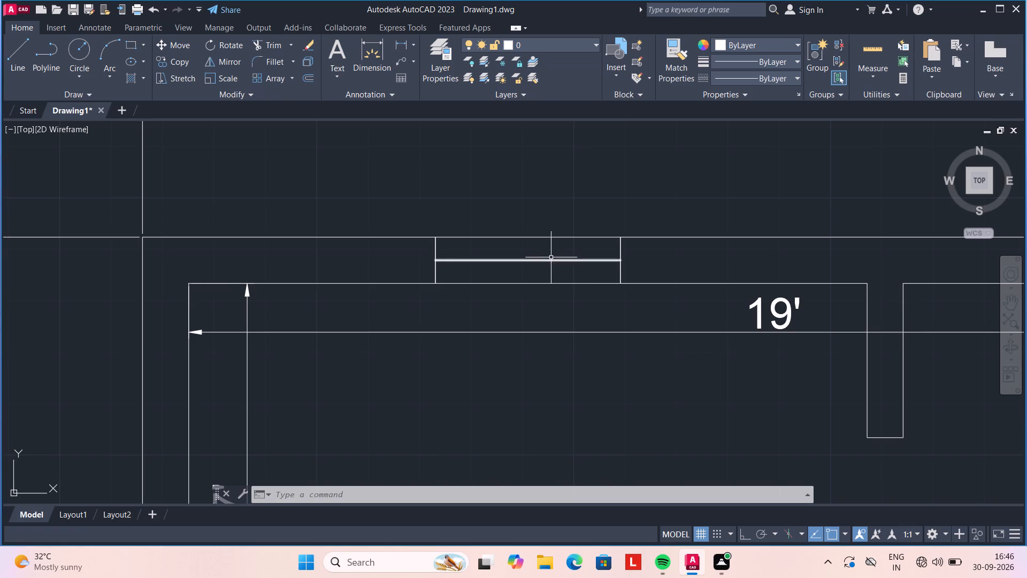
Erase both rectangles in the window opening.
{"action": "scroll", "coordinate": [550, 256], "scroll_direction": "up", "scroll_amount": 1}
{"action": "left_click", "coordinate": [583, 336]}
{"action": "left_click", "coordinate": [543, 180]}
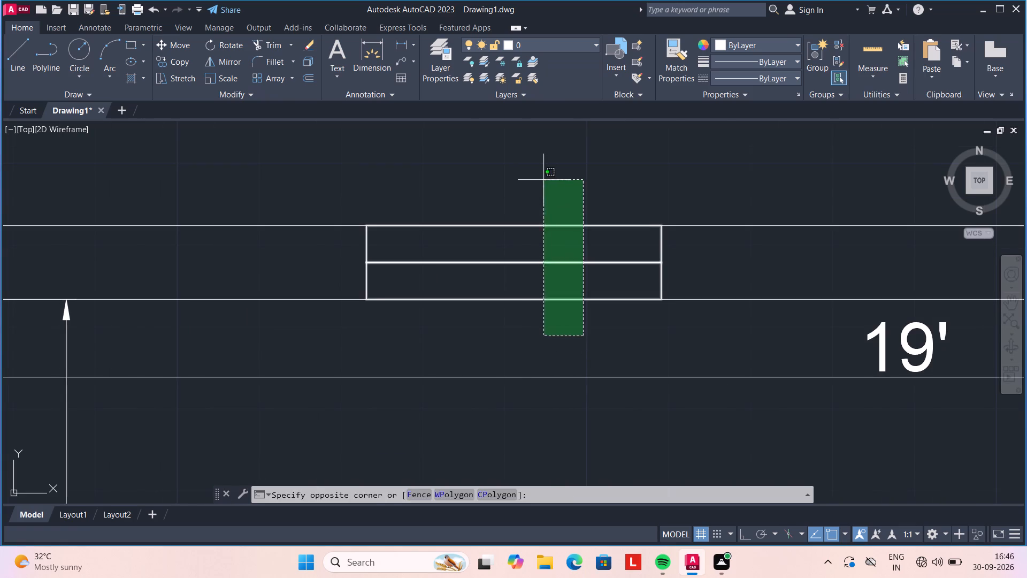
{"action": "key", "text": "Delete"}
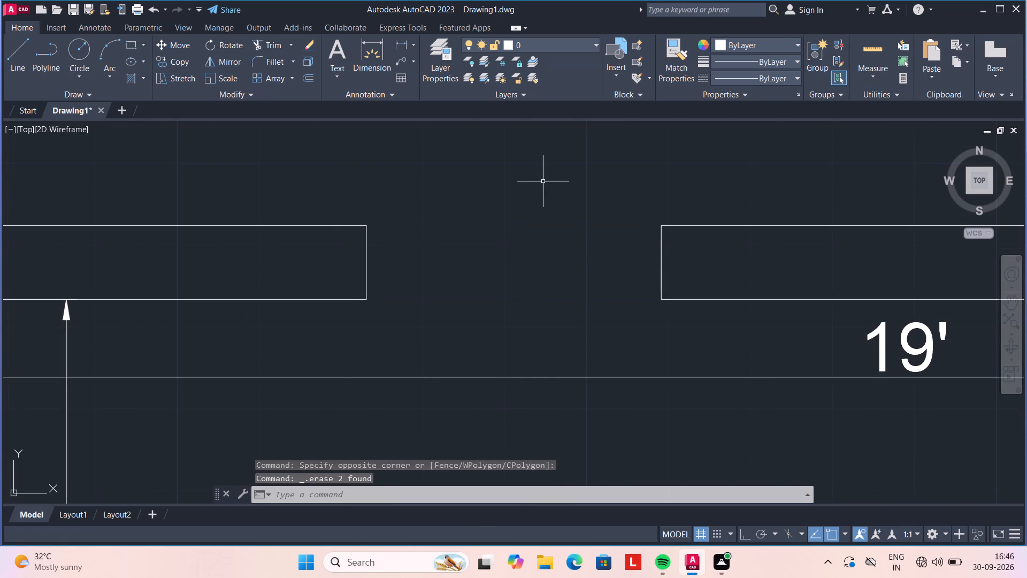
Draw a horizontal line across the window opening between the jamb midpoints, with Ortho turned on.
{"action": "key", "text": "l"}
{"action": "key", "text": "Return"}
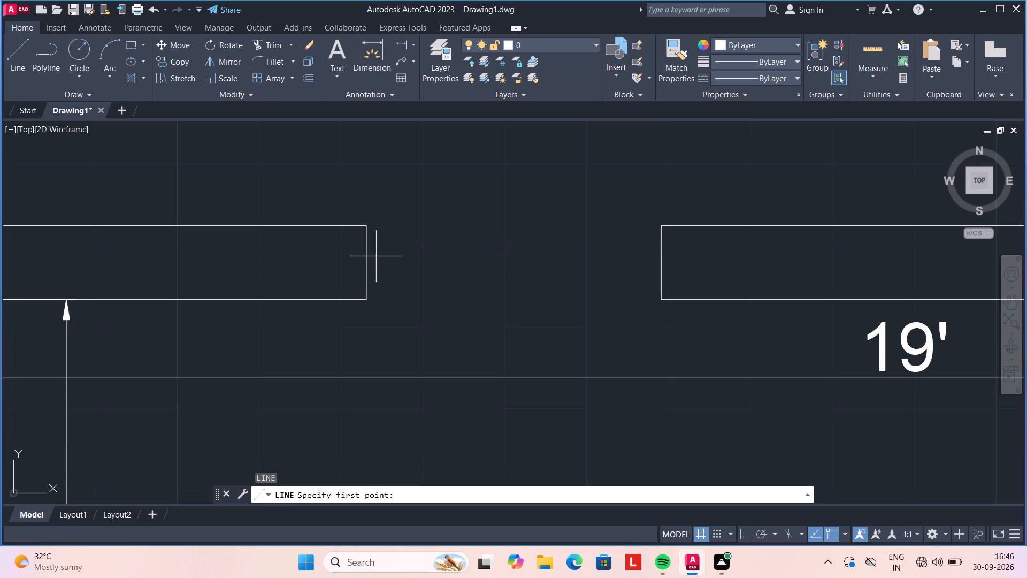
{"action": "left_click", "coordinate": [367, 262]}
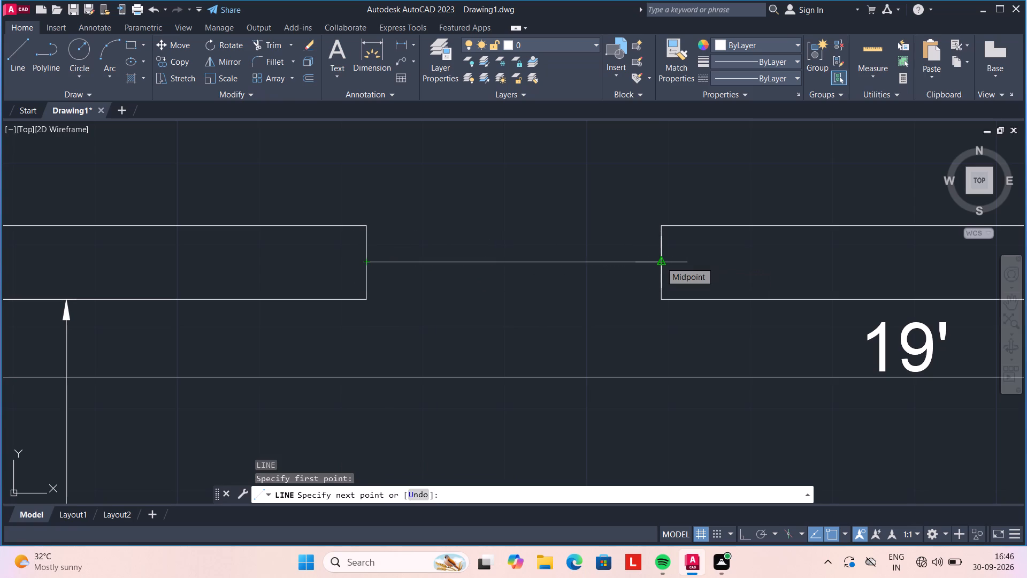
{"action": "key", "text": "F8"}
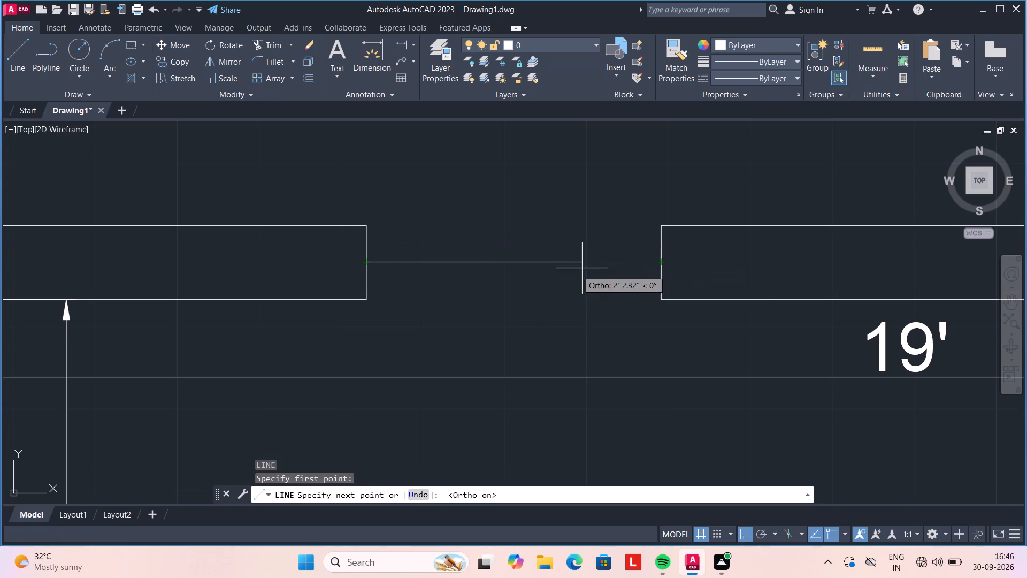
{"action": "left_click", "coordinate": [662, 261]}
{"action": "key", "text": "space"}
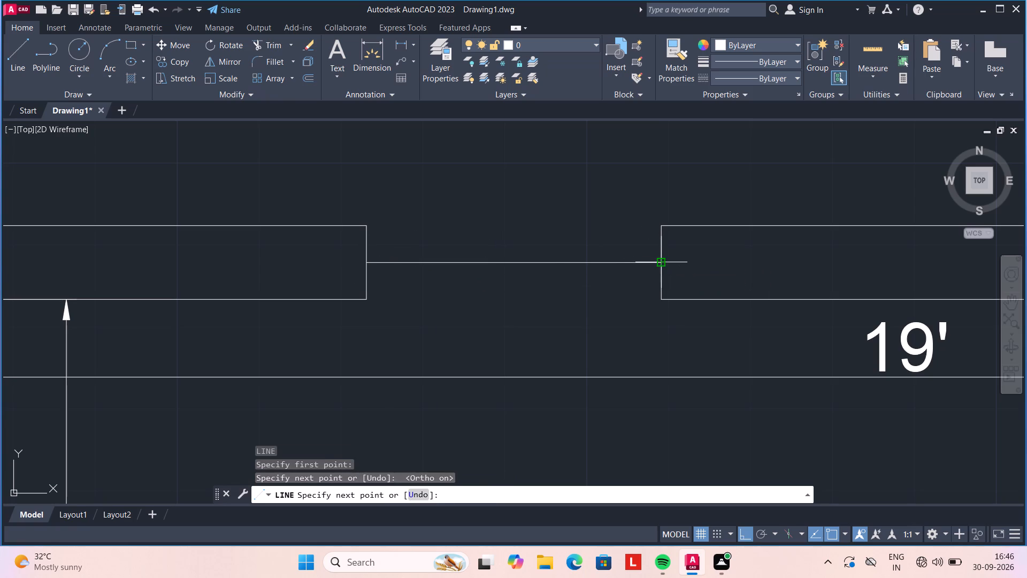
Offset the window's centre line by 2" to both sides.
{"action": "key", "text": "o"}
{"action": "key", "text": "Return"}
{"action": "key", "text": "2"}
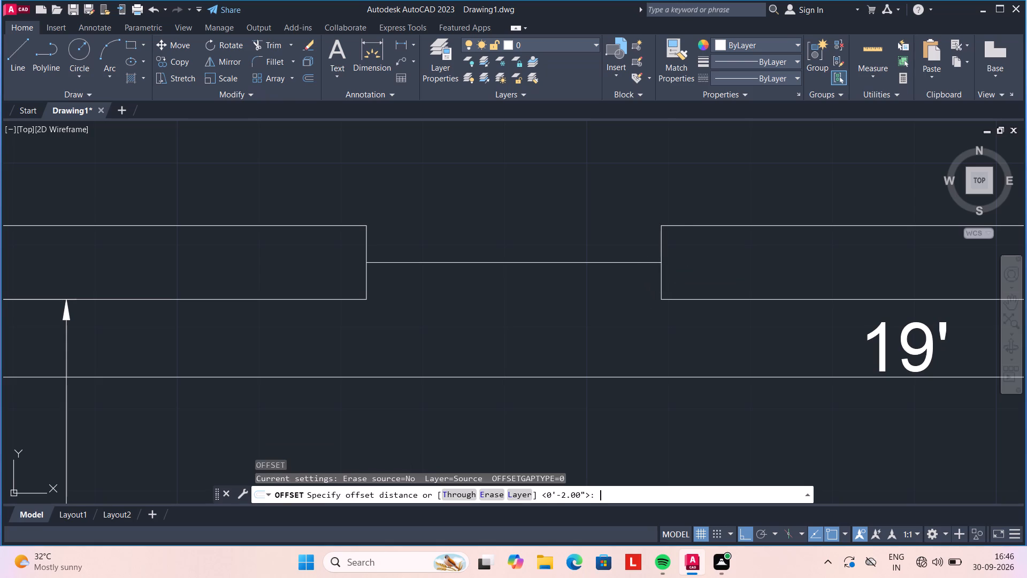
{"action": "key", "text": "shift+quotedbl"}
{"action": "key", "text": "Return"}
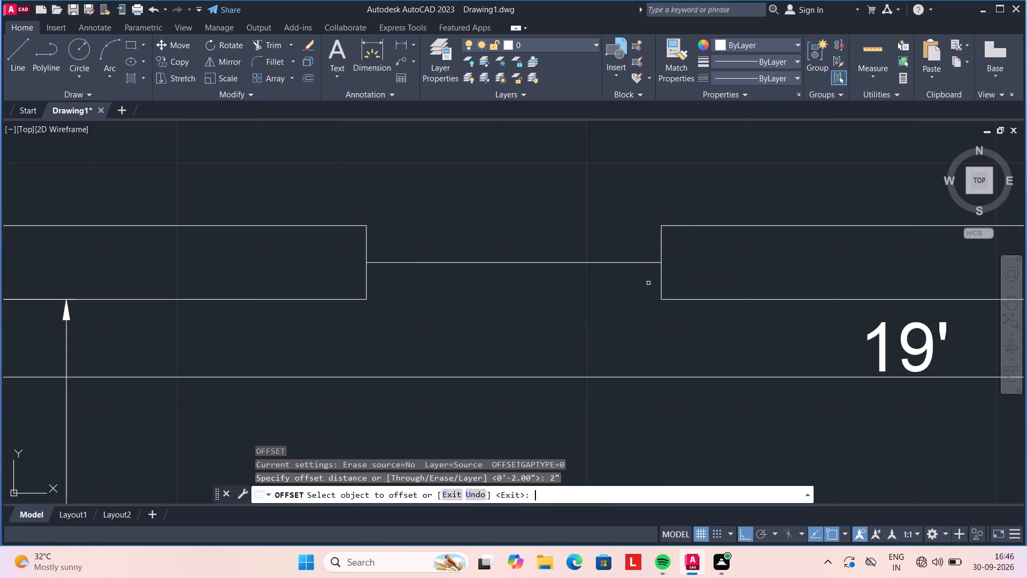
{"action": "left_click", "coordinate": [589, 262]}
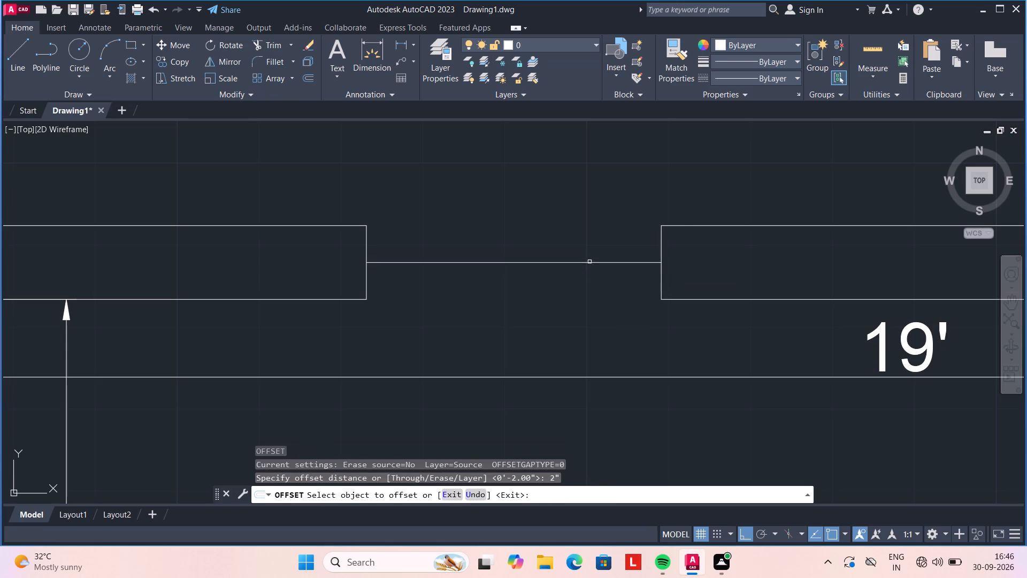
{"action": "left_click", "coordinate": [587, 237]}
{"action": "left_click", "coordinate": [584, 262]}
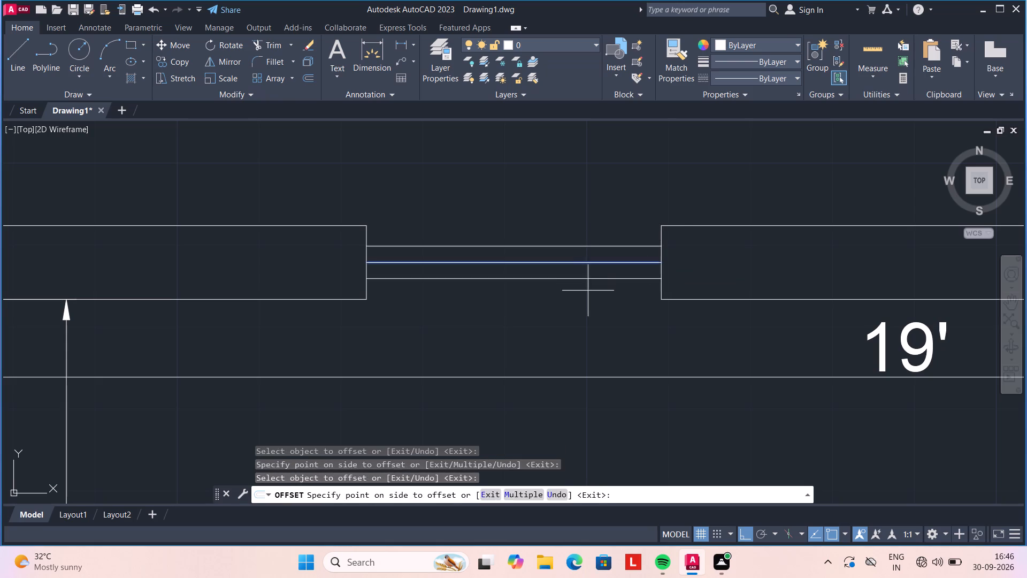
{"action": "left_click", "coordinate": [588, 291]}
{"action": "key", "text": "Escape"}
Offset both jamb lines of the window opening 3" inward.
{"action": "key", "text": "o"}
{"action": "key", "text": "Return"}
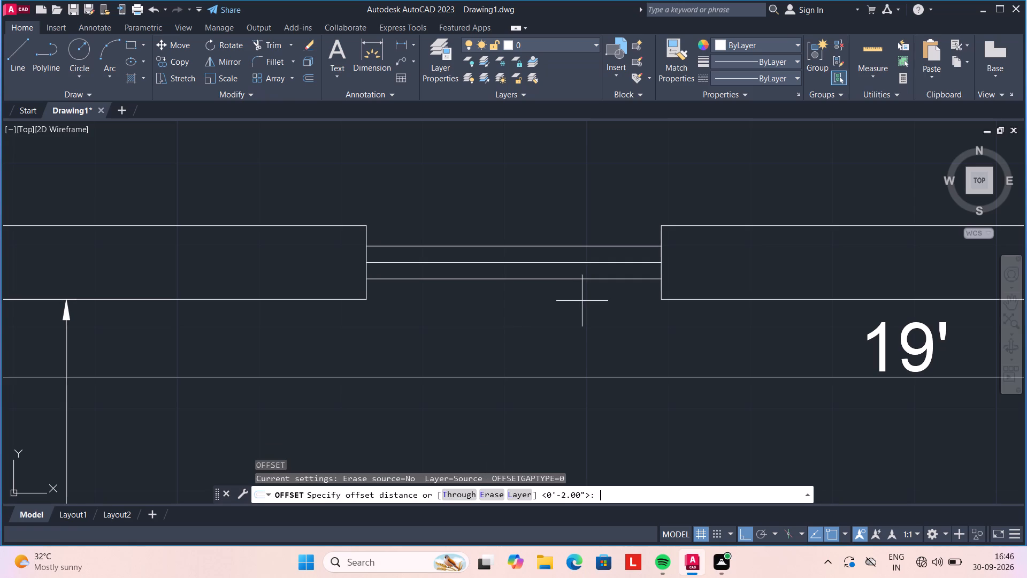
{"action": "key", "text": "3"}
{"action": "key", "text": "shift+quotedbl"}
{"action": "key", "text": "Return"}
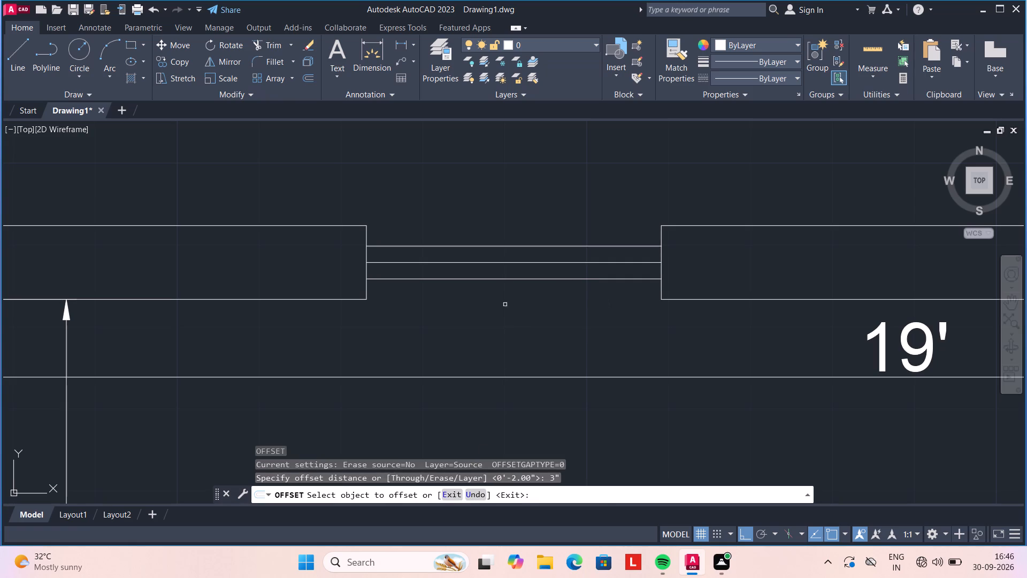
{"action": "left_click", "coordinate": [366, 253]}
{"action": "left_click", "coordinate": [410, 252]}
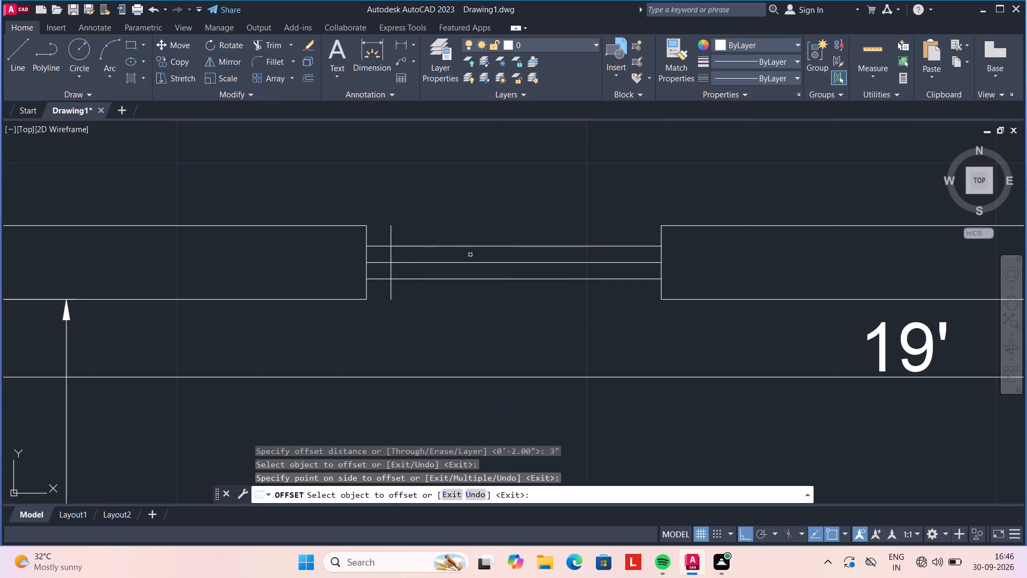
{"action": "left_click", "coordinate": [661, 254]}
{"action": "left_click", "coordinate": [627, 255]}
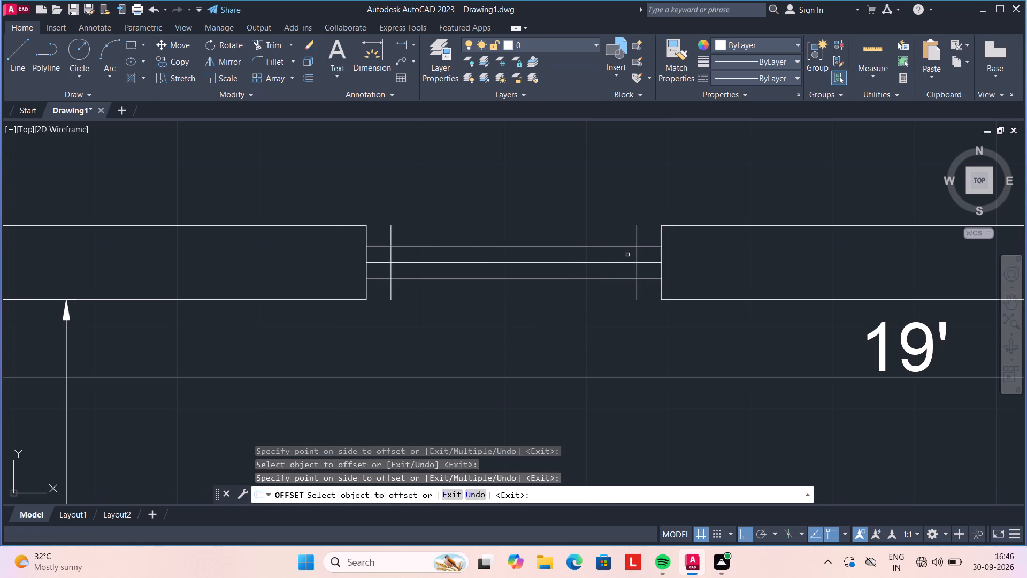
{"action": "key", "text": "Escape"}
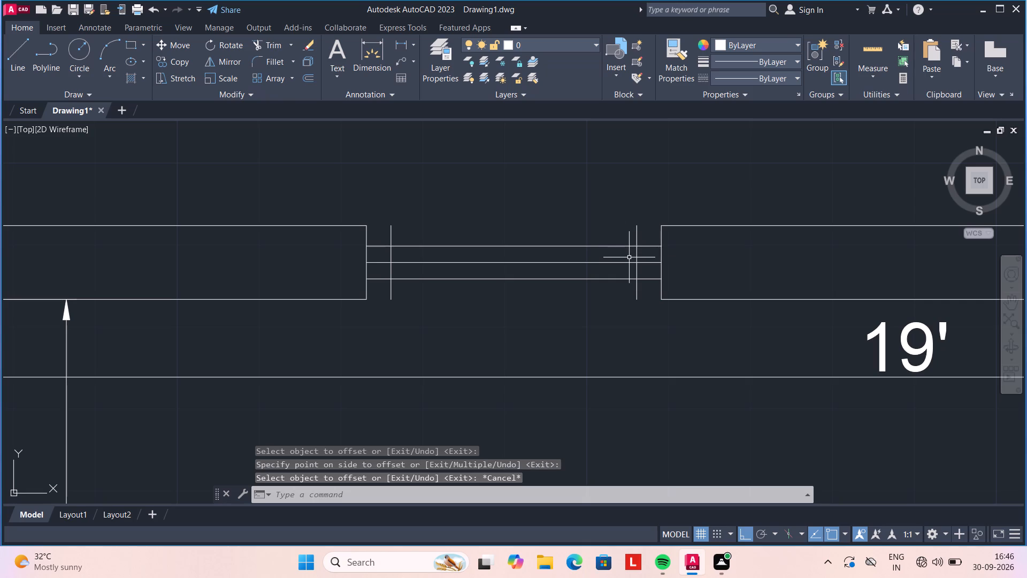
Close the window opening with two horizontal lines between the jamb corners, along the outer and inner wall faces.
{"action": "key", "text": "l"}
{"action": "key", "text": "Return"}
{"action": "left_click", "coordinate": [364, 227]}
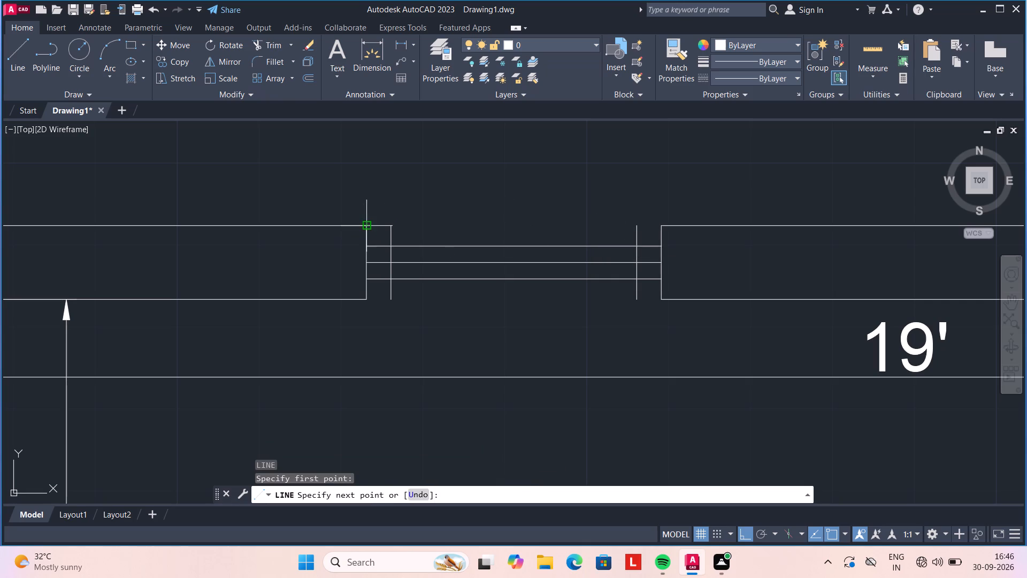
{"action": "left_click", "coordinate": [660, 226]}
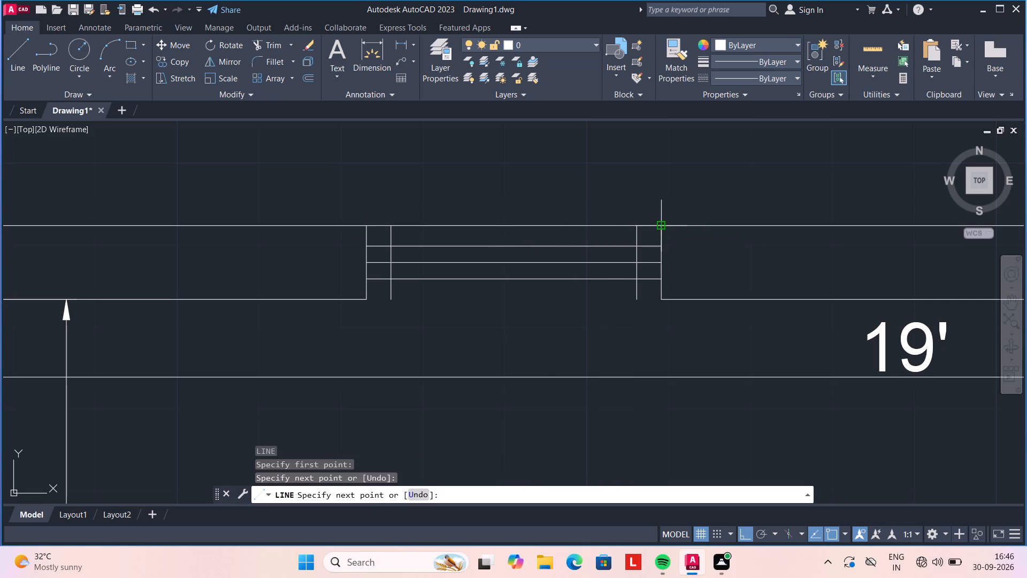
{"action": "key", "text": "Escape"}
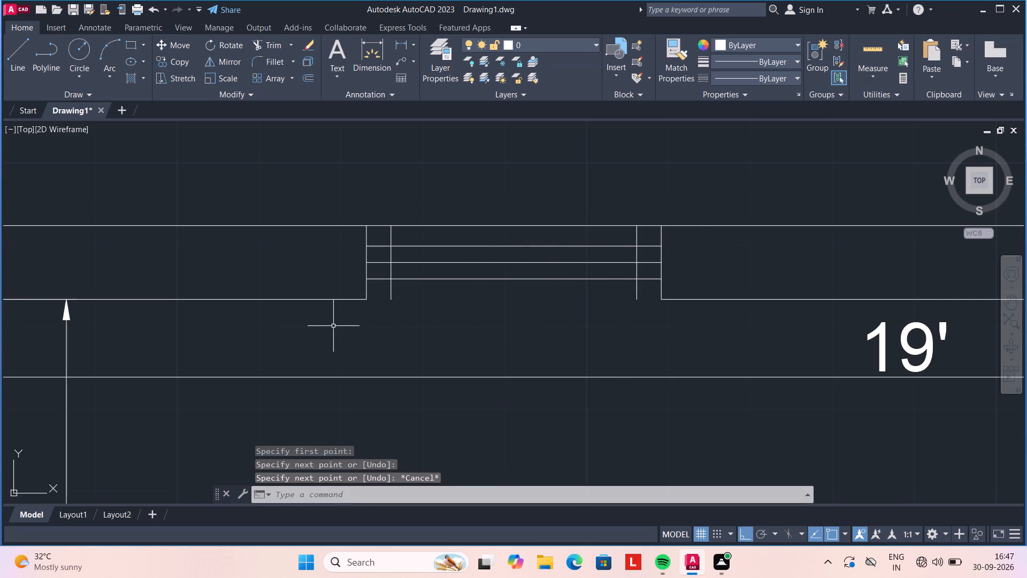
{"action": "key", "text": "l"}
{"action": "key", "text": "Return"}
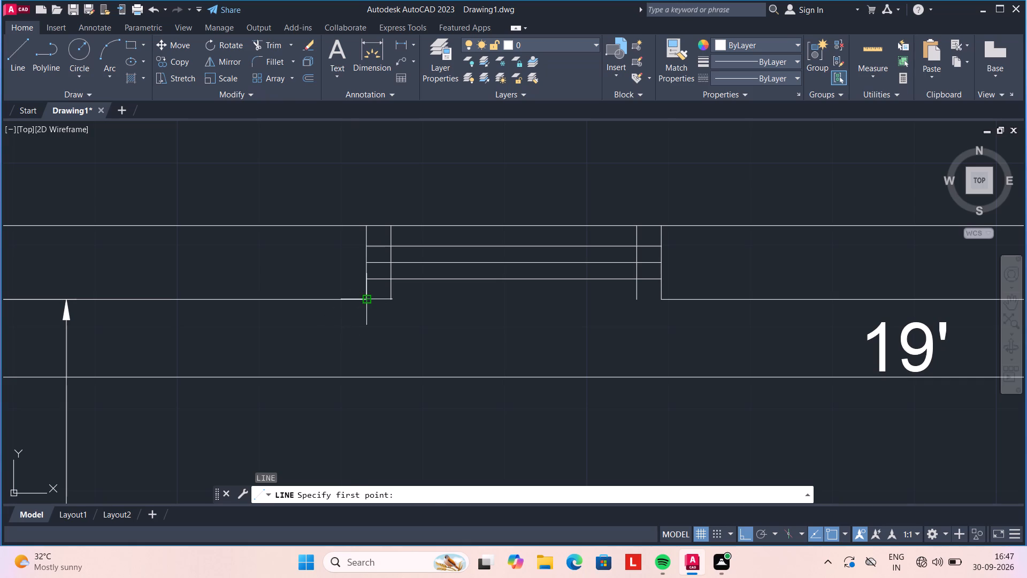
{"action": "left_click", "coordinate": [366, 302]}
{"action": "left_click", "coordinate": [663, 300]}
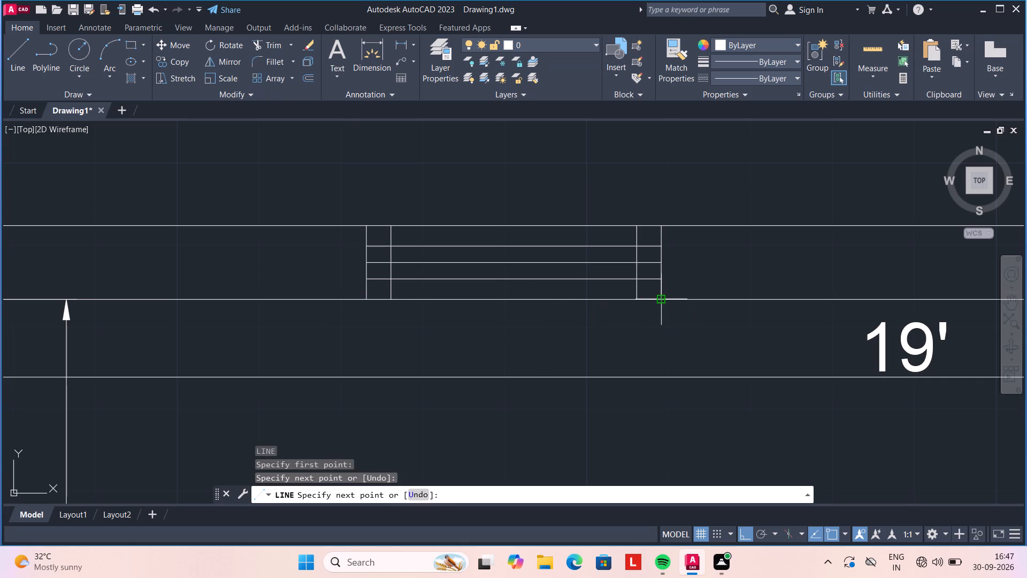
{"action": "key", "text": "Escape"}
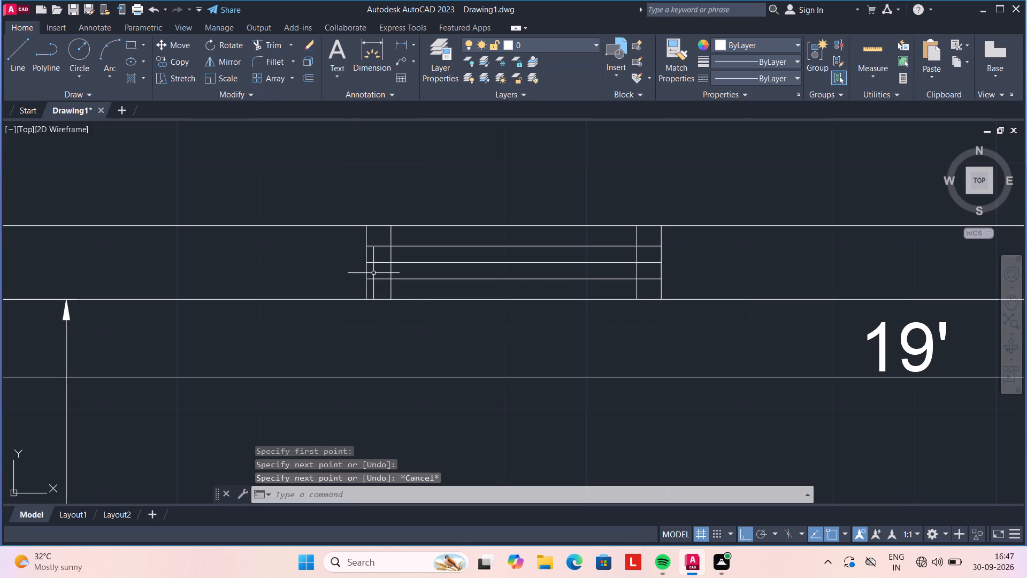
Trim the window's 3" frame lines beyond the outer glazing lines and the centre line's ends between frame and jambs.
{"action": "type", "text": "TR"}
{"action": "key", "text": "space"}
{"action": "left_click", "coordinate": [381, 261]}
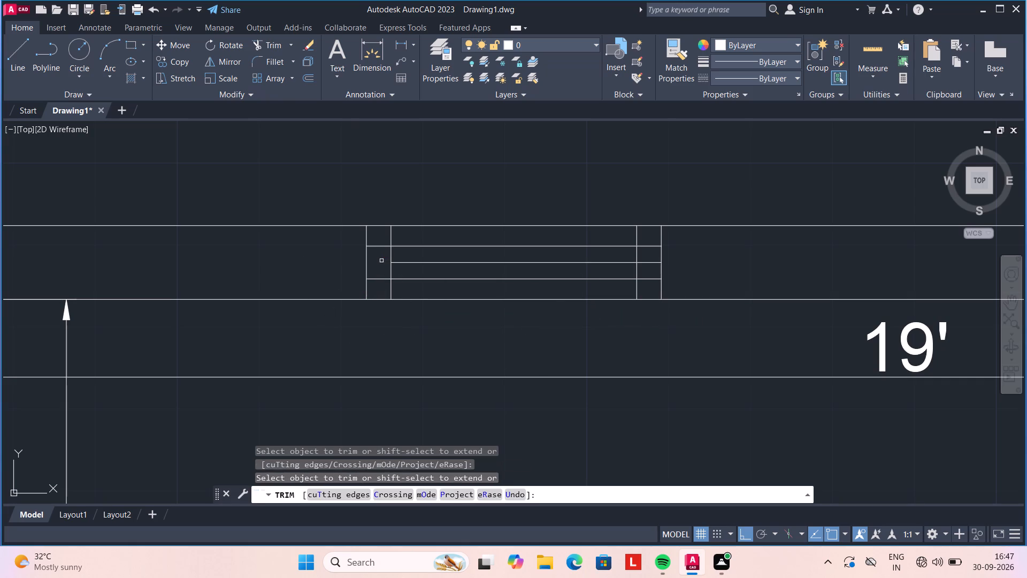
{"action": "left_click", "coordinate": [383, 237]}
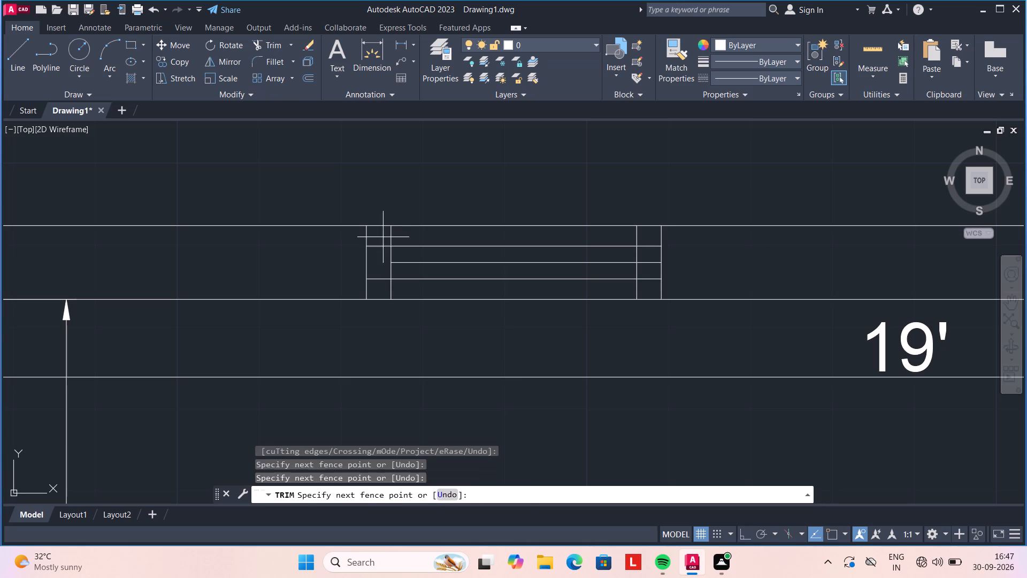
{"action": "left_click", "coordinate": [411, 232]}
{"action": "left_click", "coordinate": [382, 292]}
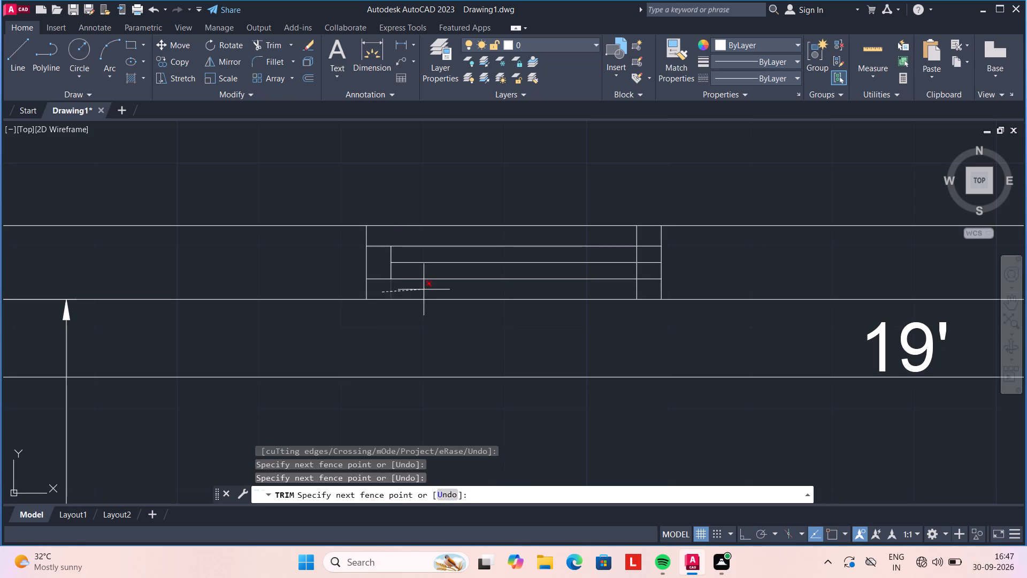
{"action": "left_click", "coordinate": [424, 289]}
{"action": "left_click", "coordinate": [639, 291]}
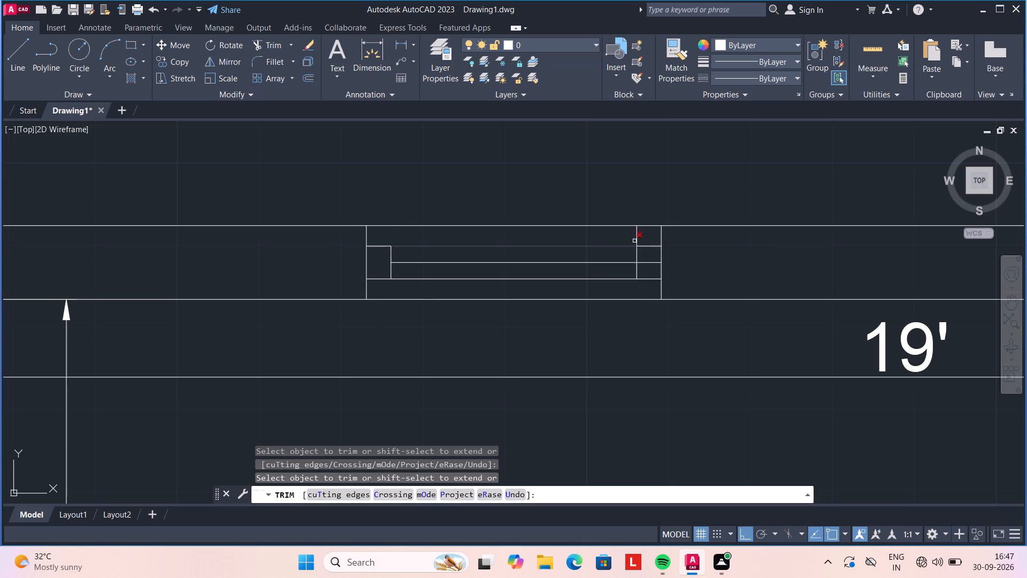
{"action": "left_click", "coordinate": [634, 232]}
{"action": "left_click", "coordinate": [646, 232]}
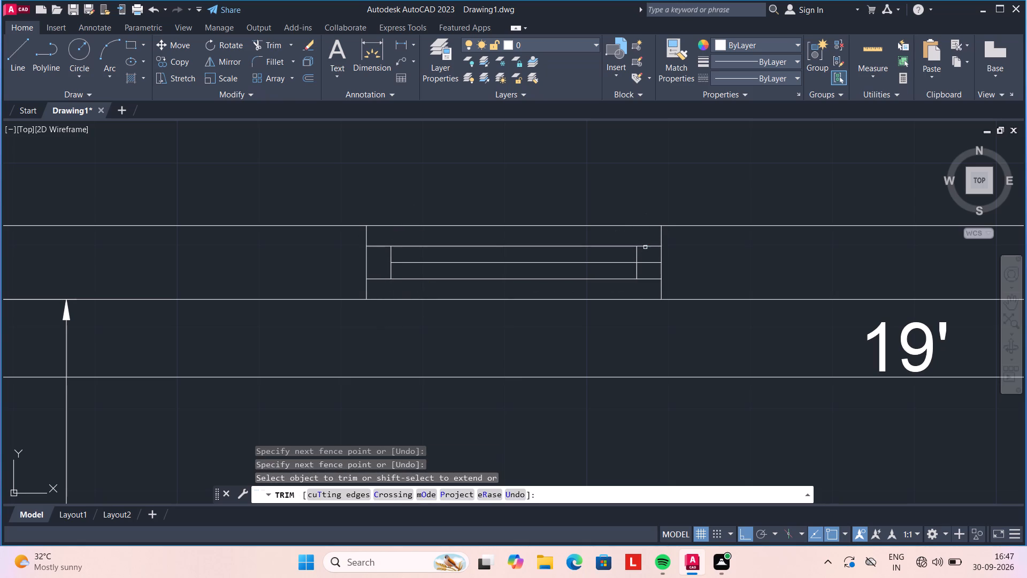
{"action": "left_click", "coordinate": [646, 261]}
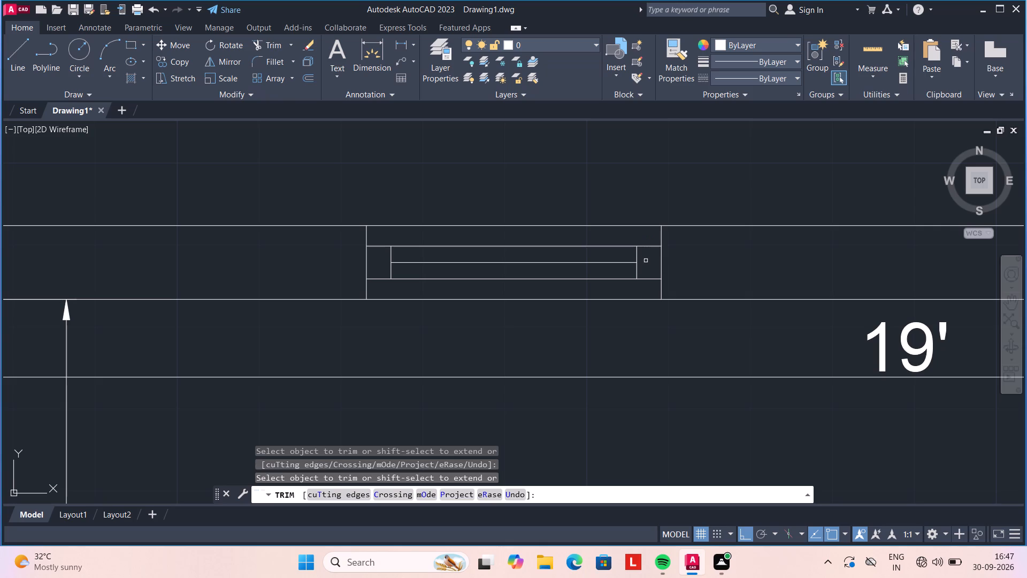
{"action": "key", "text": "Escape"}
Draw a vertical line through the top wall's thickness at the midpoint of the inner face between the short partition and T & B.
{"action": "scroll", "coordinate": [639, 291], "scroll_direction": "down", "scroll_amount": 3}
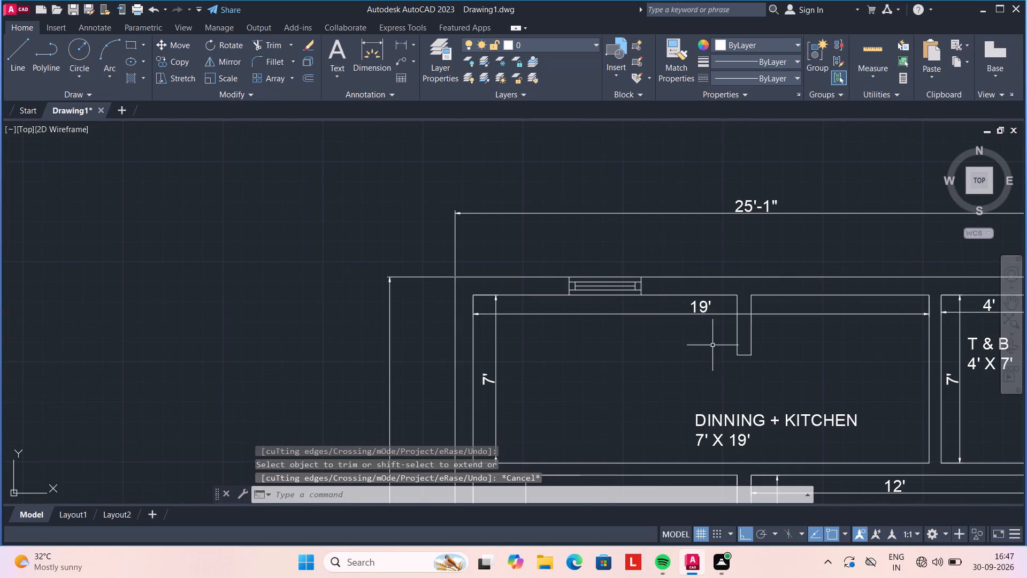
{"action": "middle_click_drag", "start_coordinate": [830, 326], "coordinate": [592, 314]}
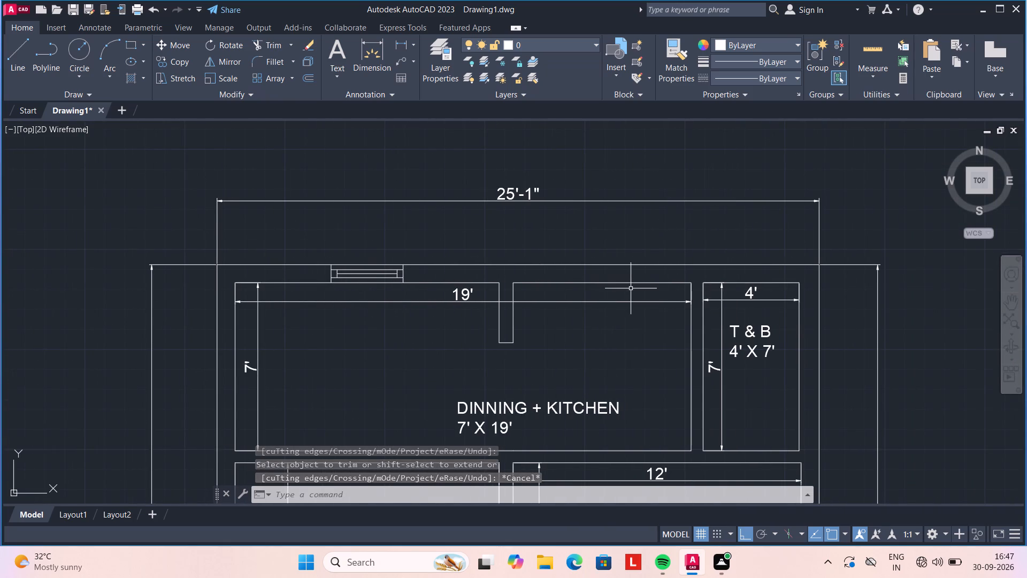
{"action": "key", "text": "l"}
{"action": "key", "text": "Return"}
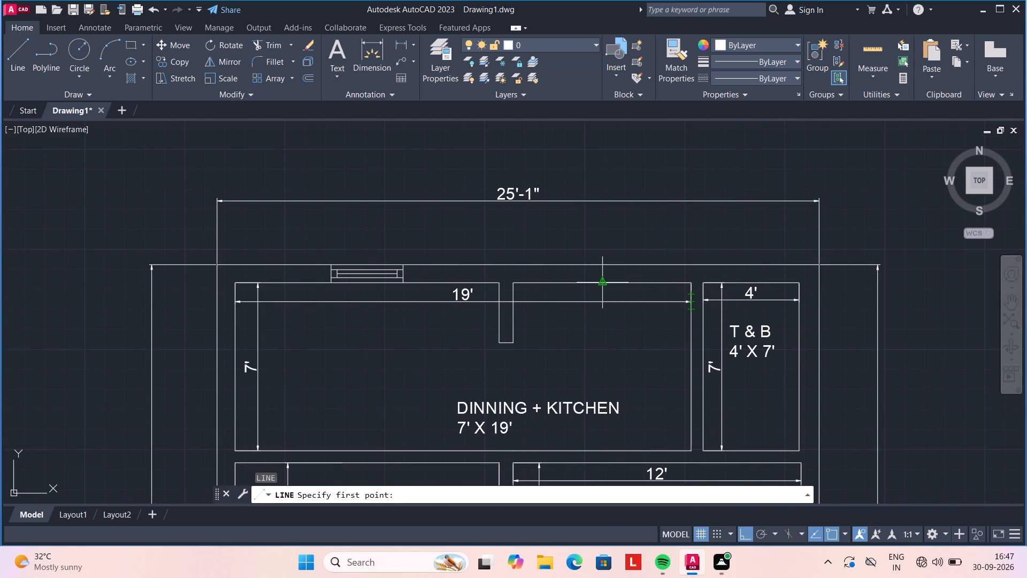
{"action": "left_click", "coordinate": [600, 284]}
{"action": "scroll", "coordinate": [599, 268], "scroll_direction": "up", "scroll_amount": 2}
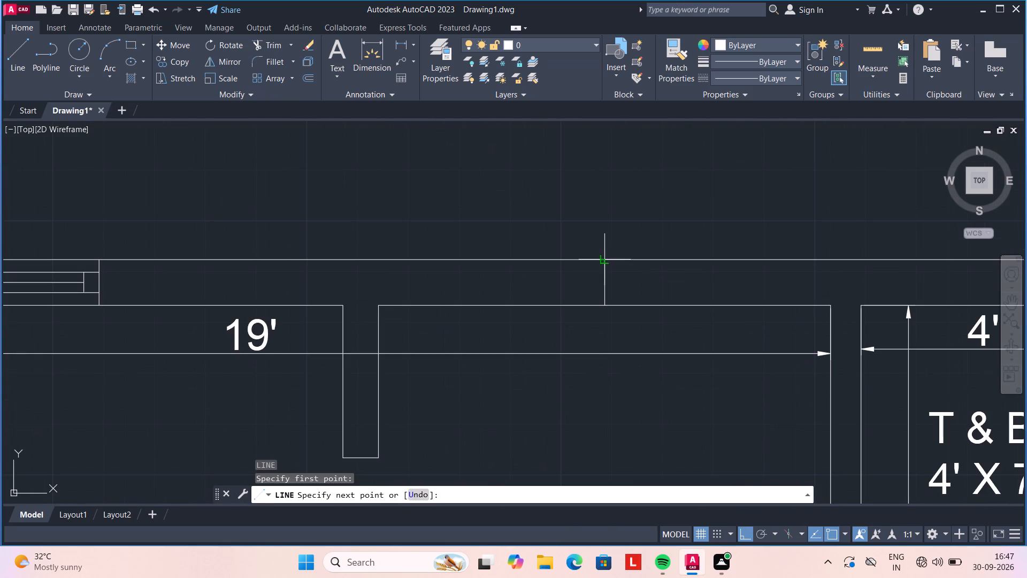
{"action": "left_click", "coordinate": [602, 259]}
{"action": "key", "text": "Escape"}
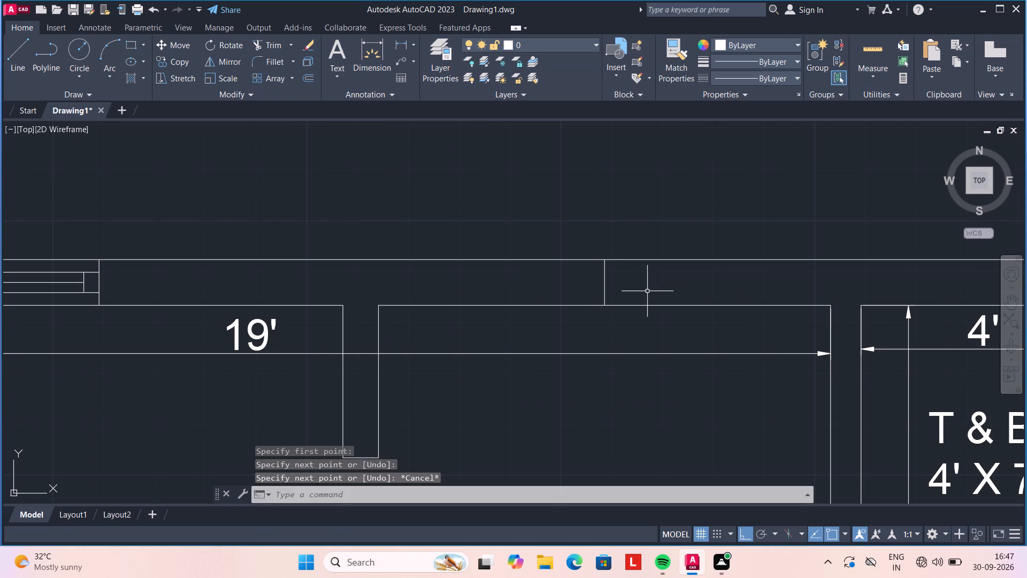
Offset the new vertical wall line 1'6" to both sides.
{"action": "key", "text": "o"}
{"action": "key", "text": "Return"}
{"action": "key", "text": "1"}
{"action": "key", "text": "apostrophe"}
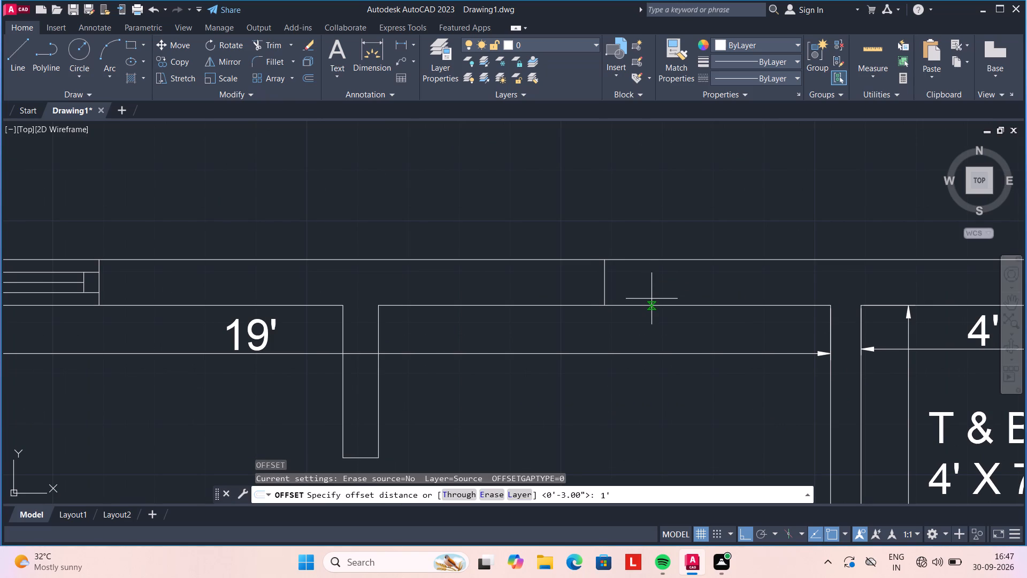
{"action": "type", "text": "6\""}
{"action": "key", "text": "Return"}
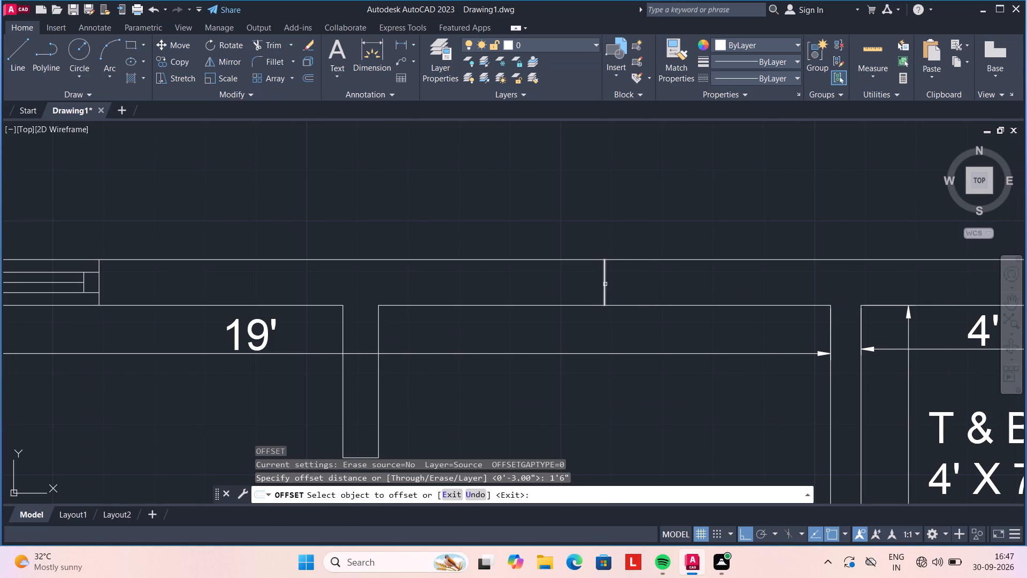
{"action": "left_click", "coordinate": [605, 284]}
{"action": "left_click", "coordinate": [664, 284]}
{"action": "left_click", "coordinate": [604, 281]}
{"action": "left_click", "coordinate": [560, 283]}
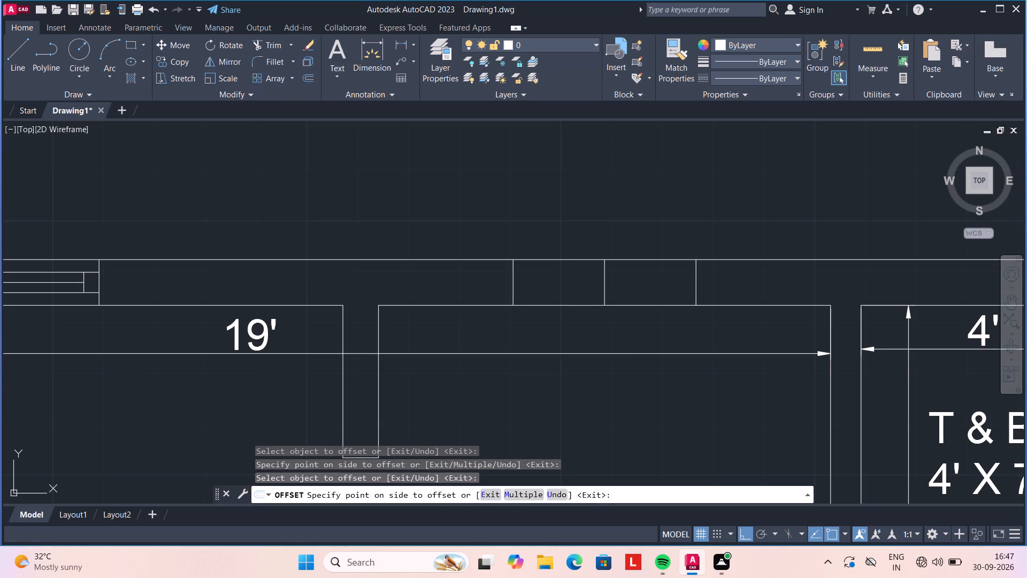
{"action": "key", "text": "Escape"}
Trim the wall faces and the middle line between the two offset lines to form the second window opening.
{"action": "type", "text": "TR"}
{"action": "key", "text": "space"}
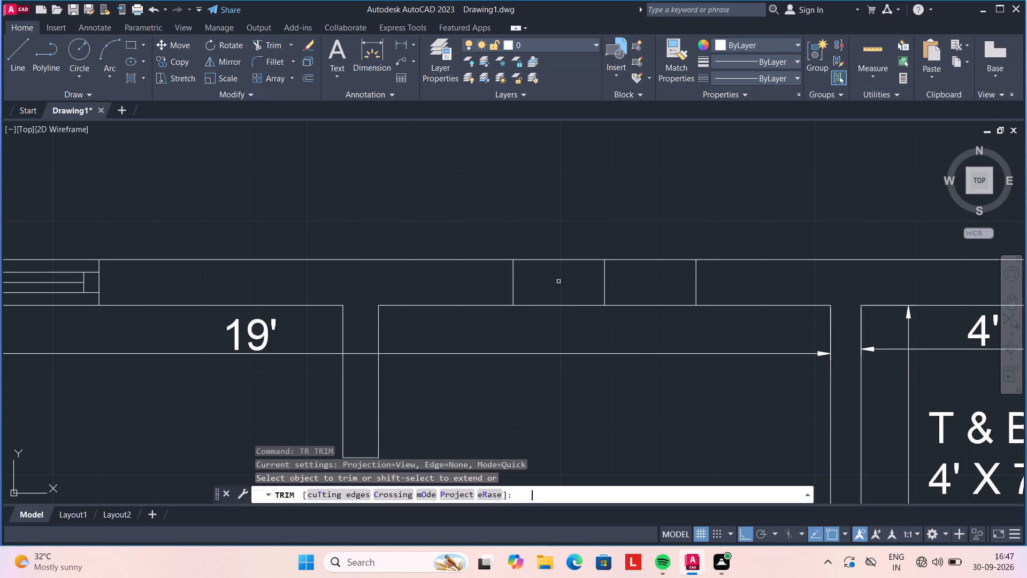
{"action": "left_click", "coordinate": [548, 239]}
{"action": "left_click", "coordinate": [557, 334]}
{"action": "left_click", "coordinate": [568, 283]}
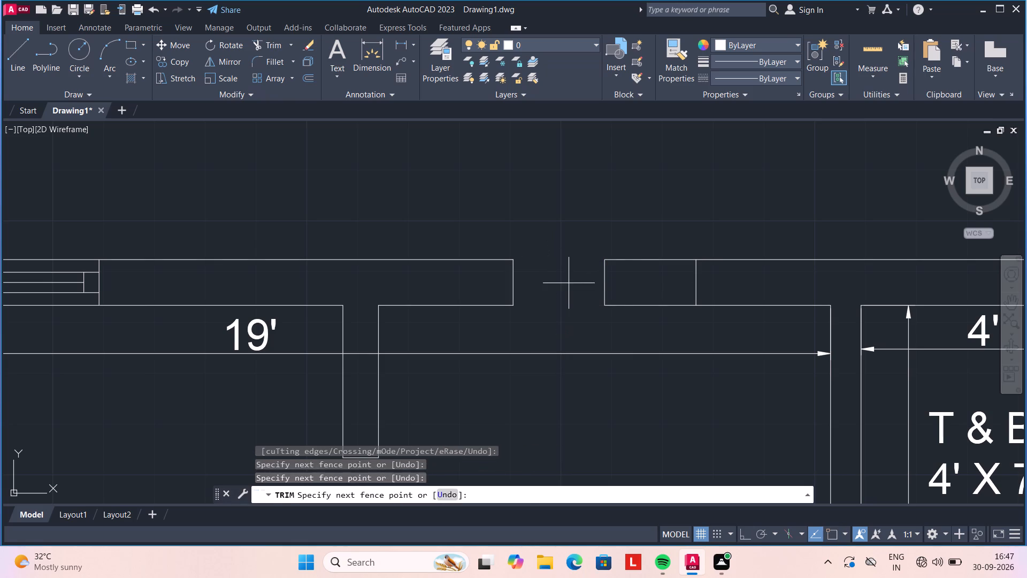
{"action": "left_click", "coordinate": [627, 278]}
{"action": "left_click", "coordinate": [642, 236]}
{"action": "left_click", "coordinate": [645, 321]}
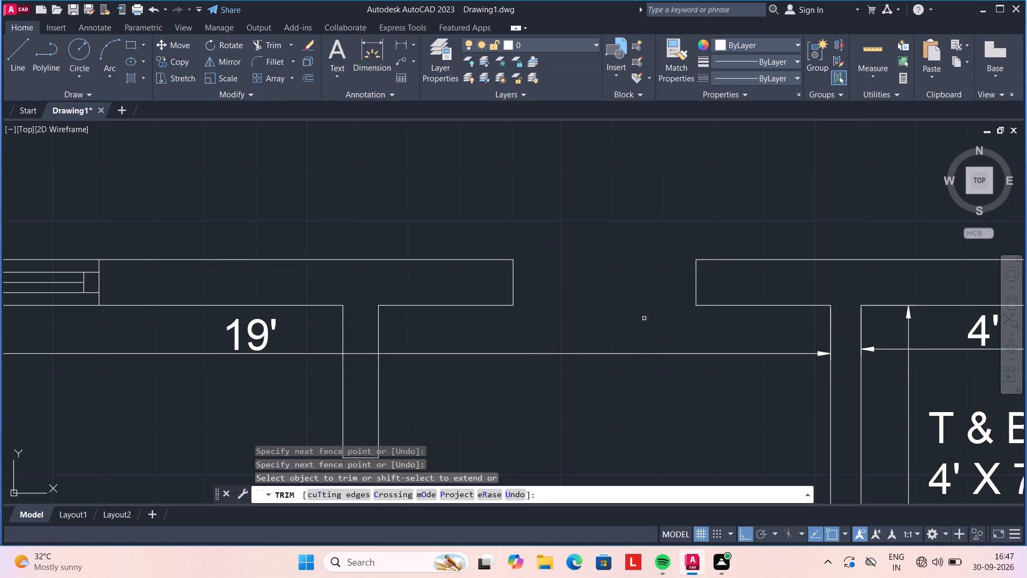
{"action": "key", "text": "Escape"}
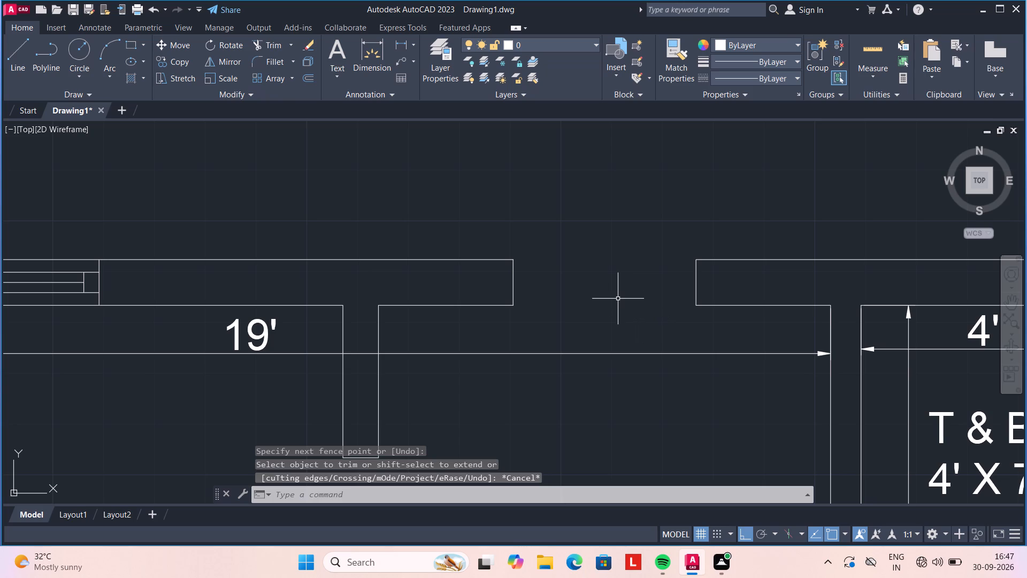
Offset both jamb lines of the second window opening 3" inward.
{"action": "key", "text": "o"}
{"action": "key", "text": "Return"}
{"action": "type", "text": "3\""}
{"action": "key", "text": "Return"}
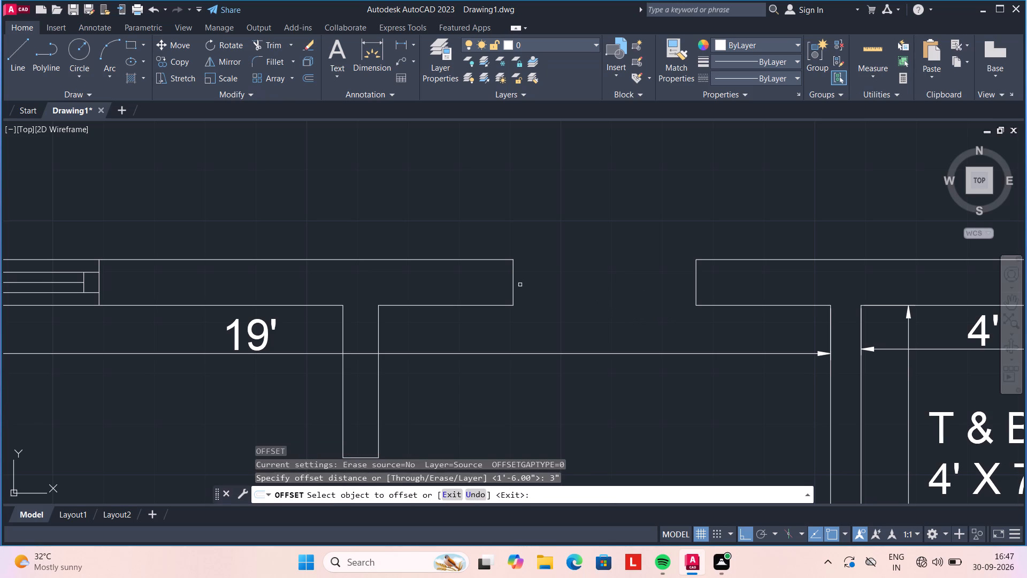
{"action": "left_click", "coordinate": [513, 279]}
{"action": "left_click", "coordinate": [540, 282]}
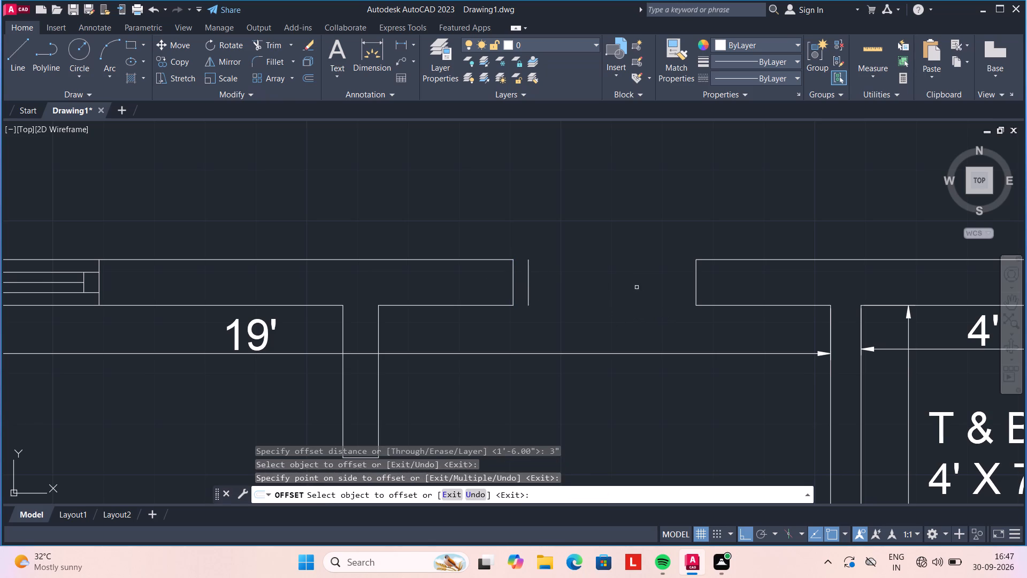
{"action": "left_click", "coordinate": [695, 285]}
{"action": "left_click", "coordinate": [662, 286]}
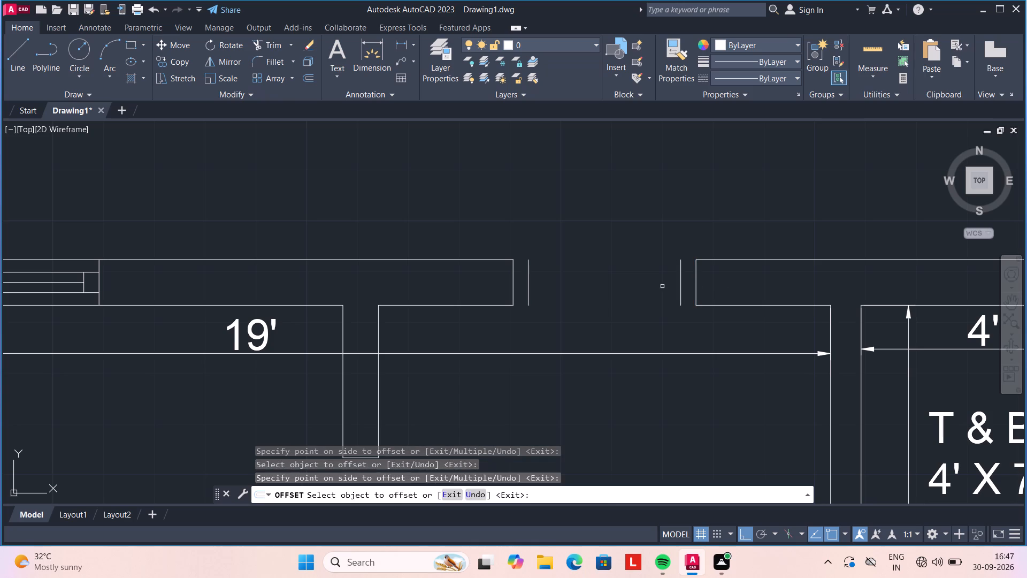
{"action": "key", "text": "Escape"}
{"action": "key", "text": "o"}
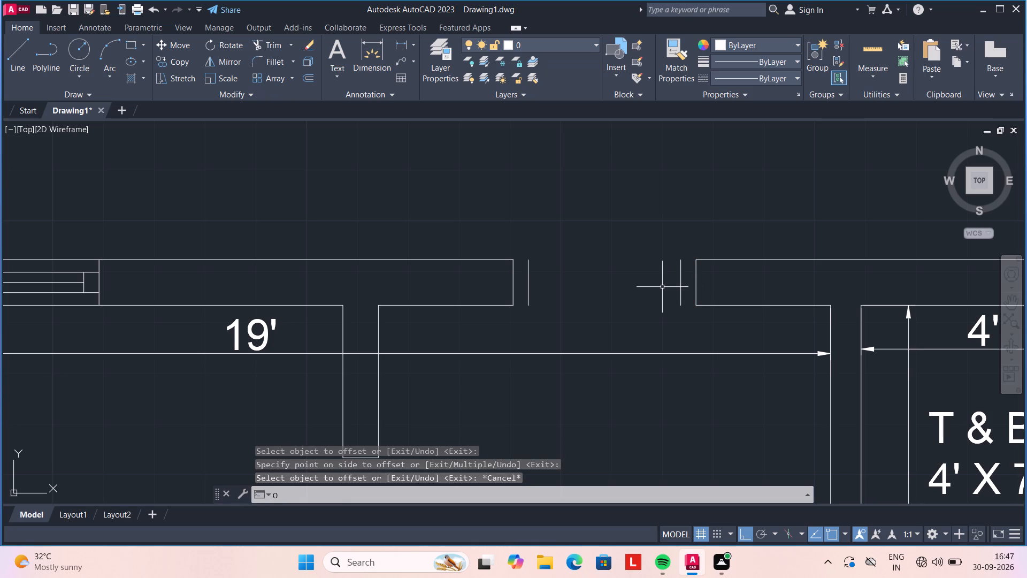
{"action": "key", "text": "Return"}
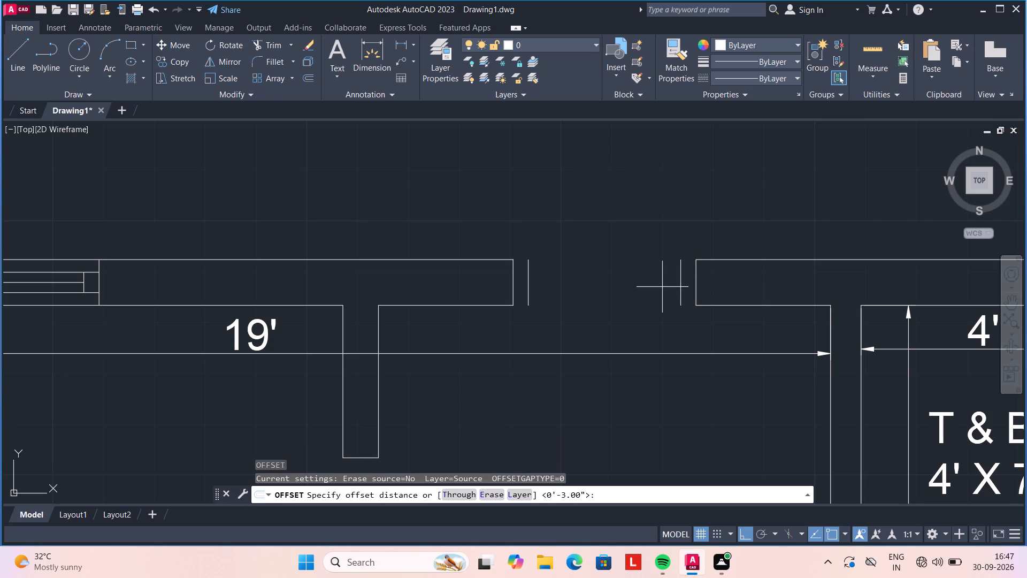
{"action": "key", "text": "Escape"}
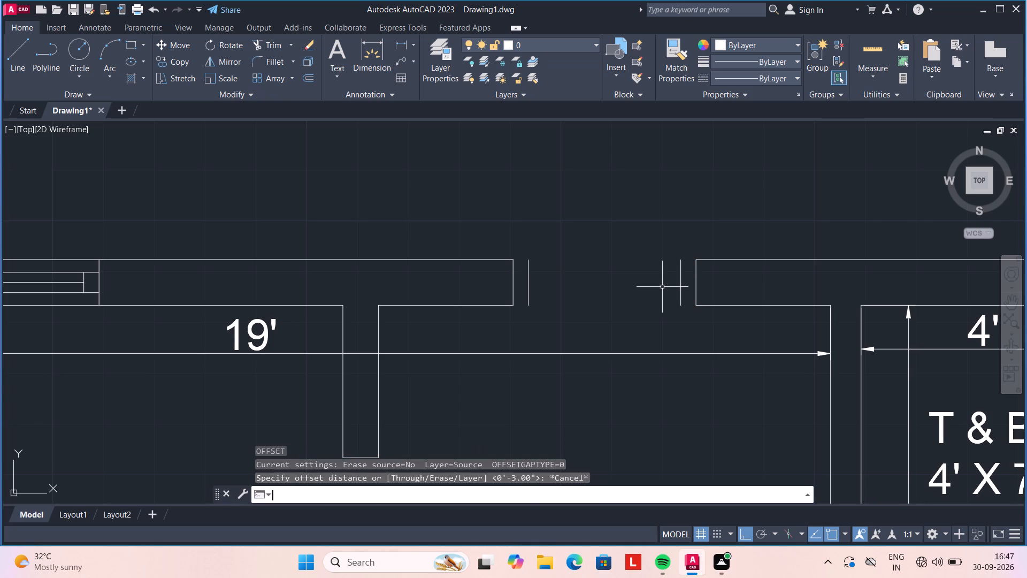
Draw a horizontal line joining the midpoints of the second window's two inner jamb lines.
{"action": "key", "text": "l"}
{"action": "key", "text": "Return"}
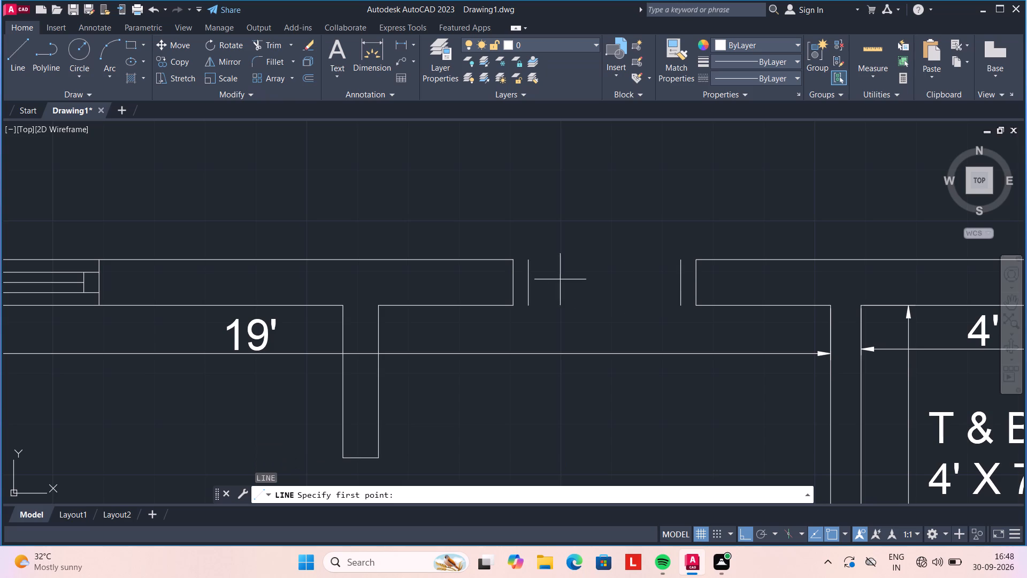
{"action": "left_click", "coordinate": [526, 285]}
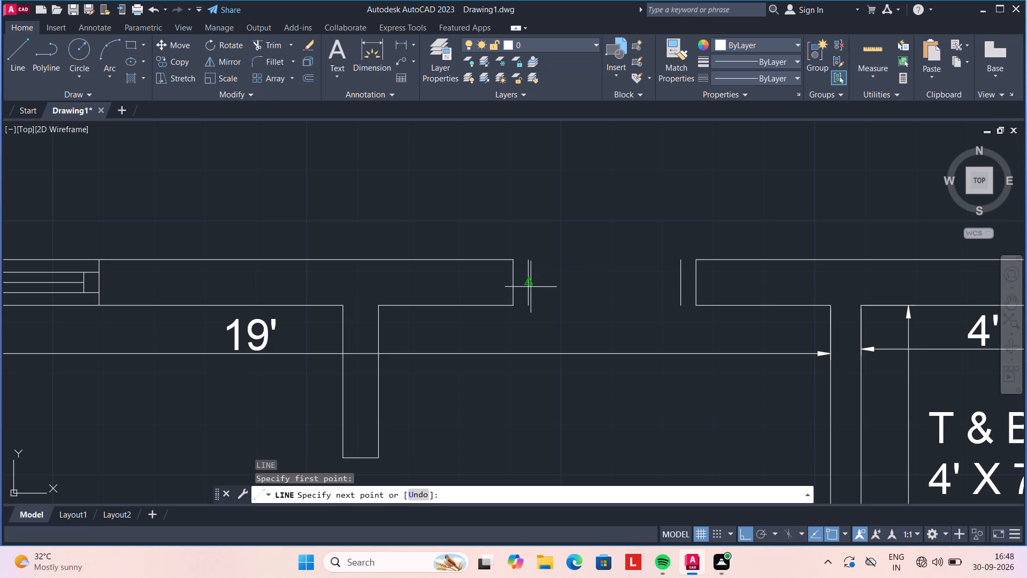
{"action": "left_click", "coordinate": [680, 284]}
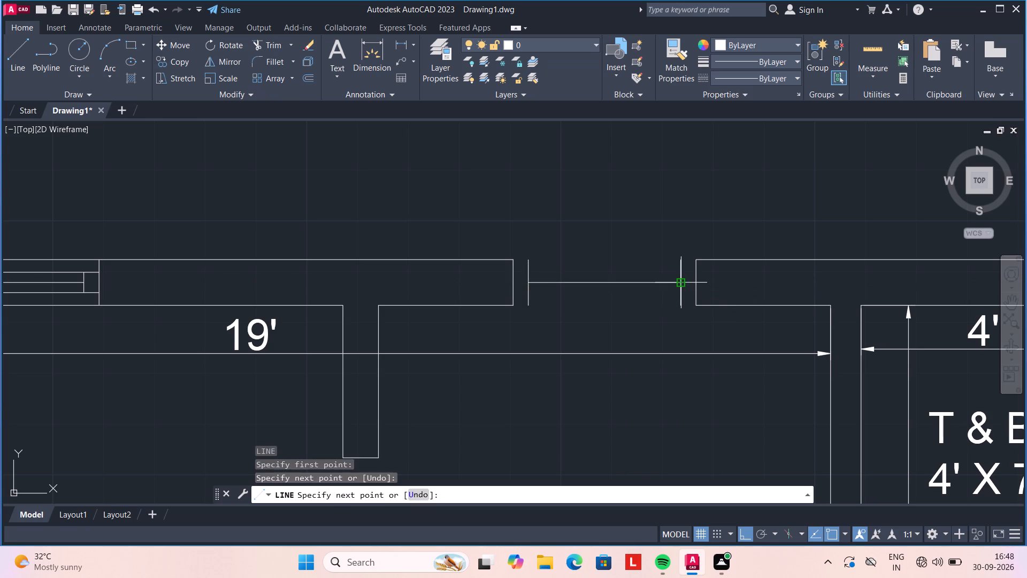
{"action": "key", "text": "Escape"}
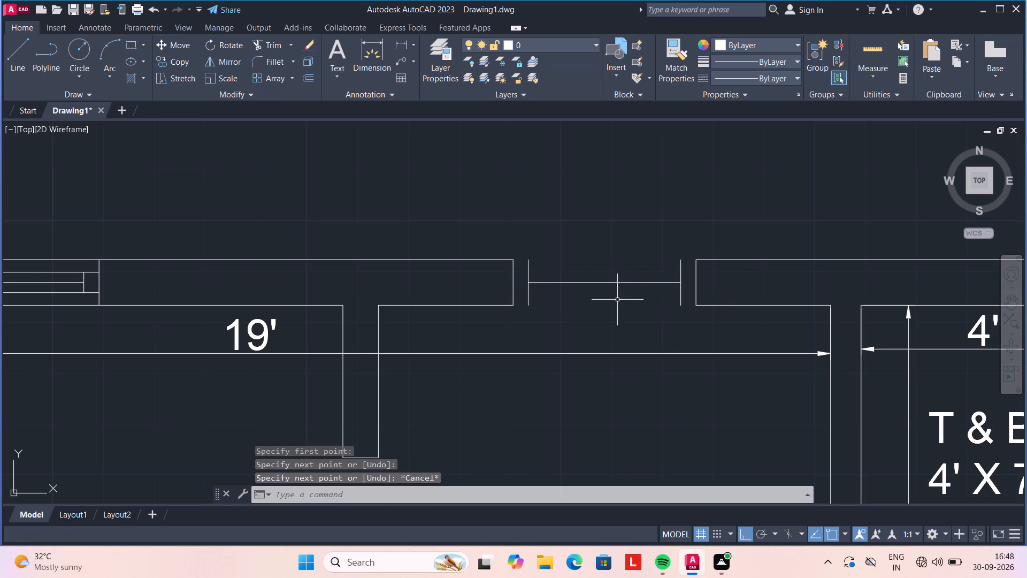
Offset the second window's horizontal middle line 2" to both sides.
{"action": "key", "text": "o"}
{"action": "key", "text": "Return"}
{"action": "key", "text": "2"}
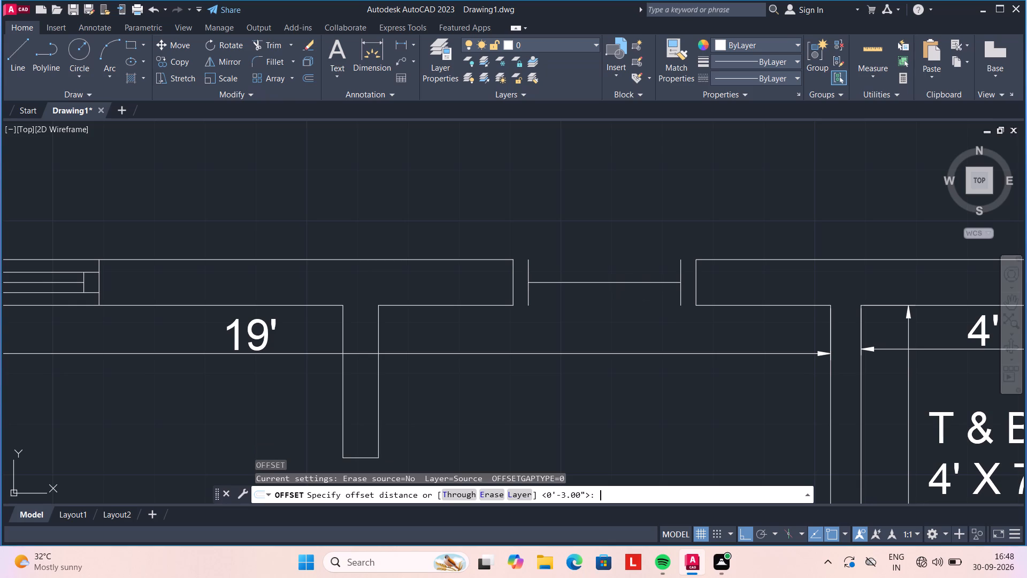
{"action": "key", "text": "shift+quotedbl"}
{"action": "key", "text": "Return"}
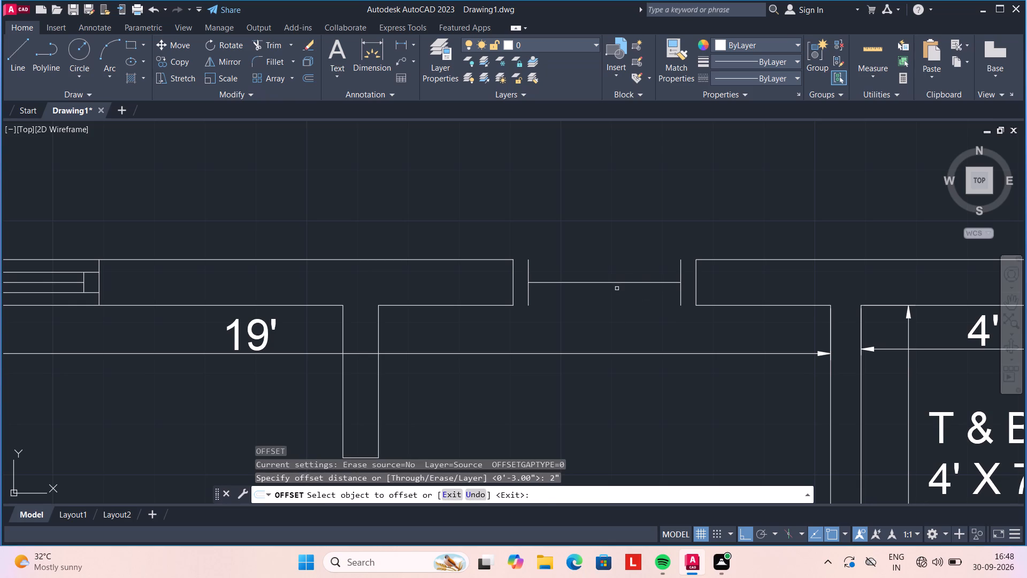
{"action": "left_click", "coordinate": [615, 283]}
{"action": "left_click", "coordinate": [607, 260]}
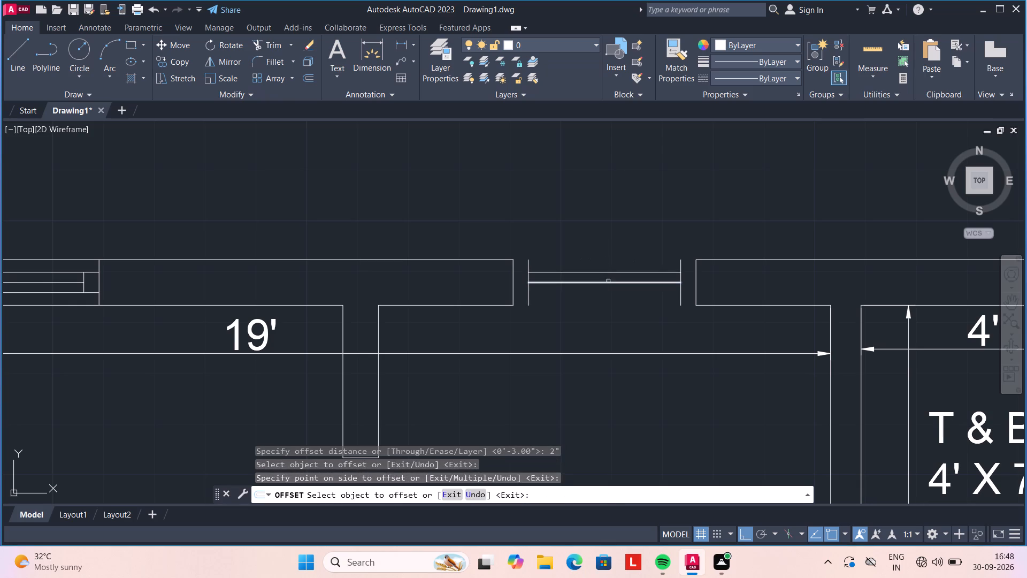
{"action": "left_click", "coordinate": [608, 283]}
{"action": "left_click", "coordinate": [614, 303]}
{"action": "key", "text": "Escape"}
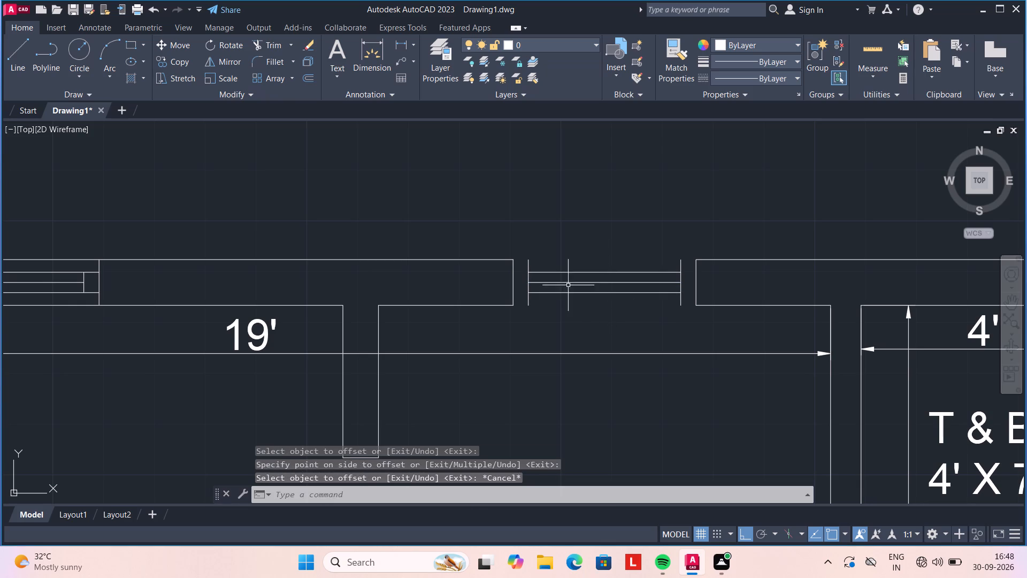
Draw lines along the outer and inner wall faces across the second window opening to close its frame.
{"action": "key", "text": "l"}
{"action": "key", "text": "Return"}
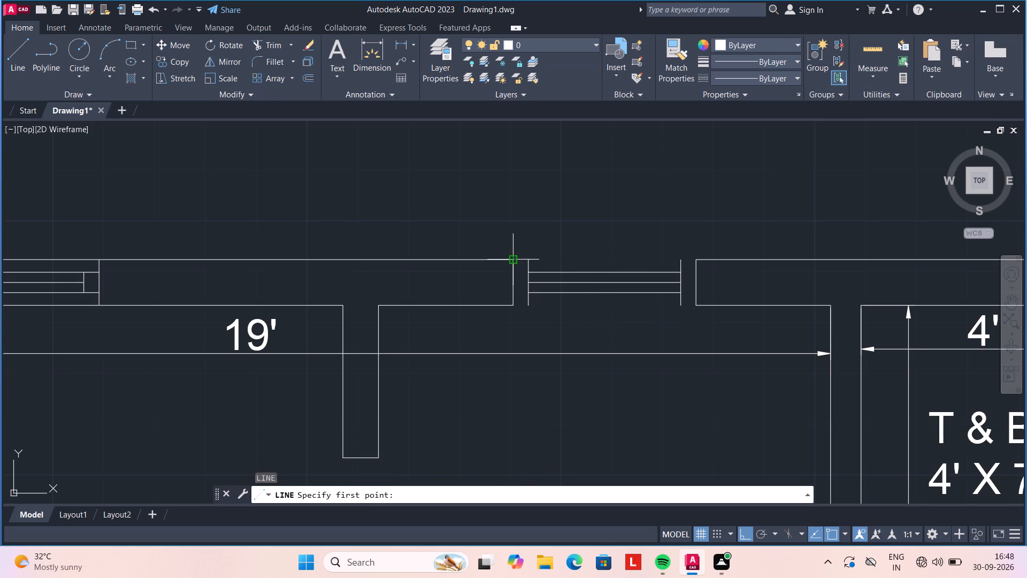
{"action": "left_click", "coordinate": [513, 259]}
{"action": "left_click_drag", "start_coordinate": [596, 256], "coordinate": [634, 255]}
{"action": "left_click", "coordinate": [695, 261]}
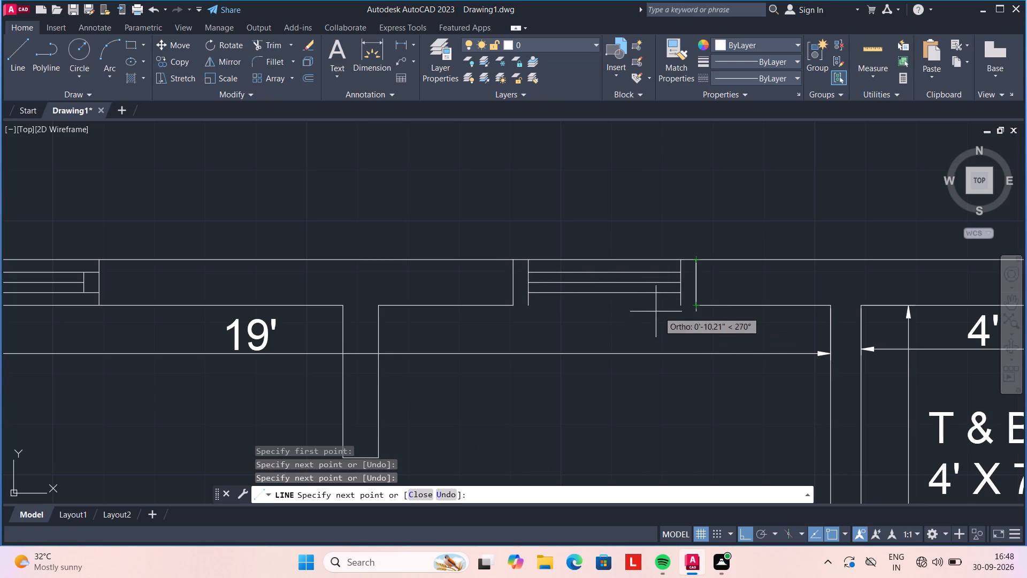
{"action": "key", "text": "Escape"}
{"action": "key", "text": "l"}
{"action": "key", "text": "Return"}
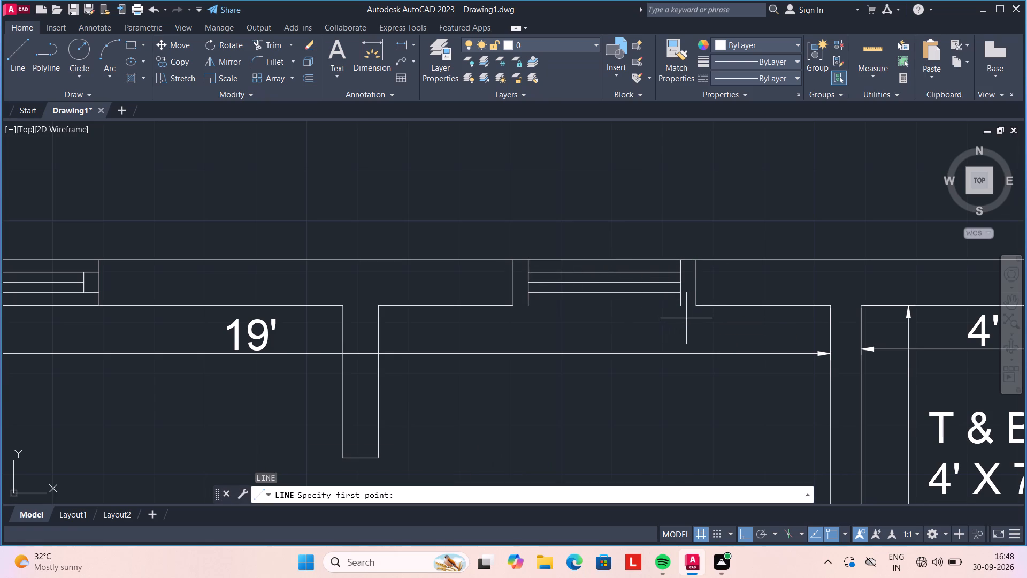
{"action": "left_click", "coordinate": [696, 305]}
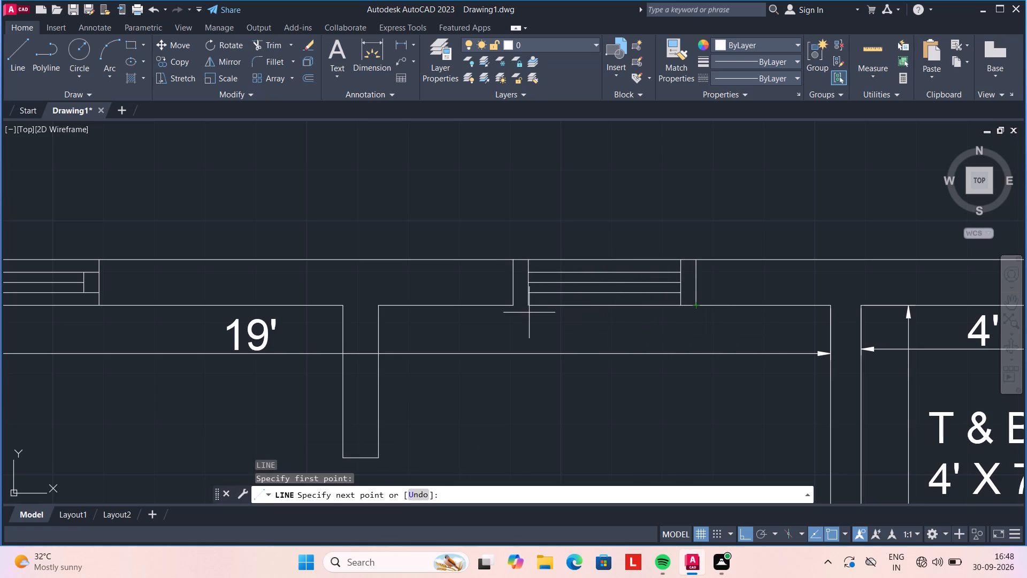
{"action": "left_click", "coordinate": [512, 306]}
{"action": "key", "text": "space"}
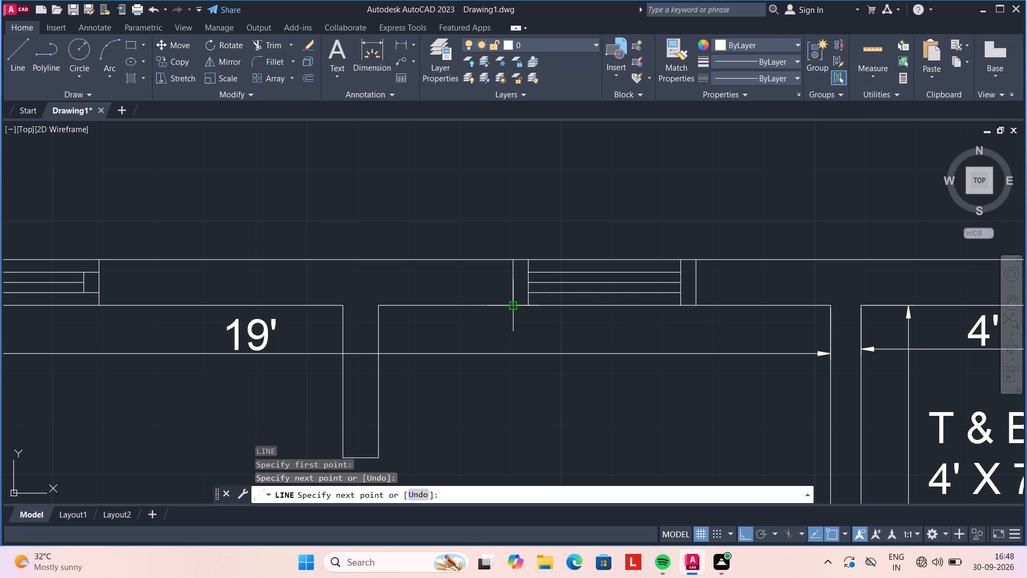
Delete the width and length dimensions inside Dinning + Kitchen, the upper T & B and the unlabelled room beside Bedroom 2.
{"action": "scroll", "coordinate": [653, 307], "scroll_direction": "down", "scroll_amount": 4}
{"action": "middle_click_drag", "start_coordinate": [709, 339], "coordinate": [509, 293]}
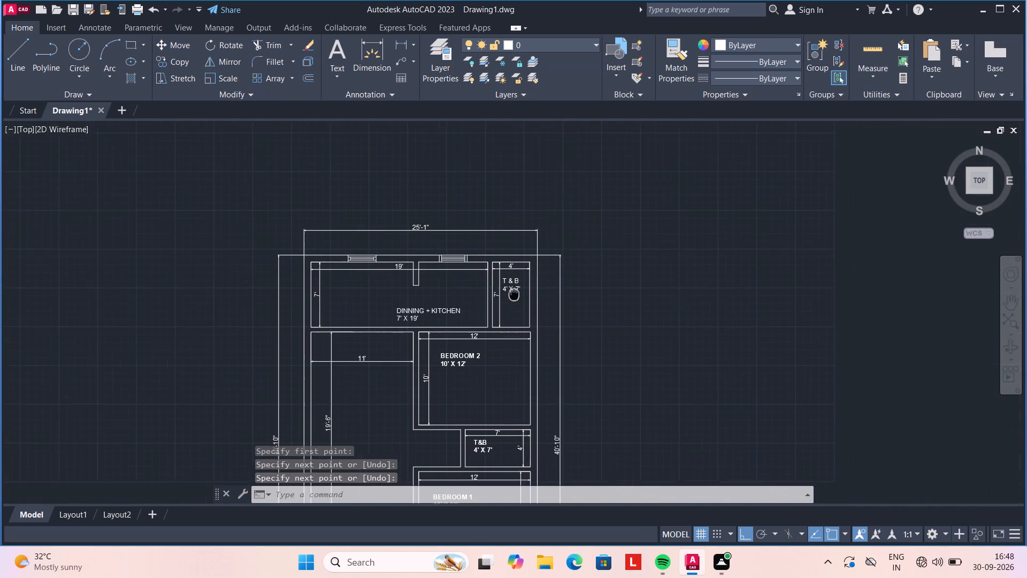
{"action": "middle_click_drag", "start_coordinate": [509, 293], "coordinate": [509, 293]}
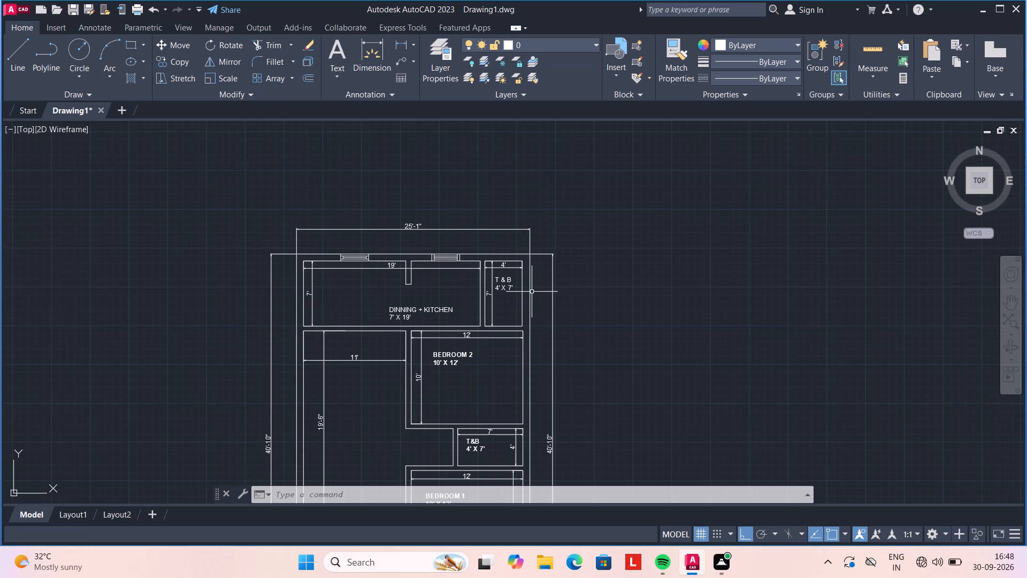
{"action": "scroll", "coordinate": [505, 324], "scroll_direction": "up", "scroll_amount": 4}
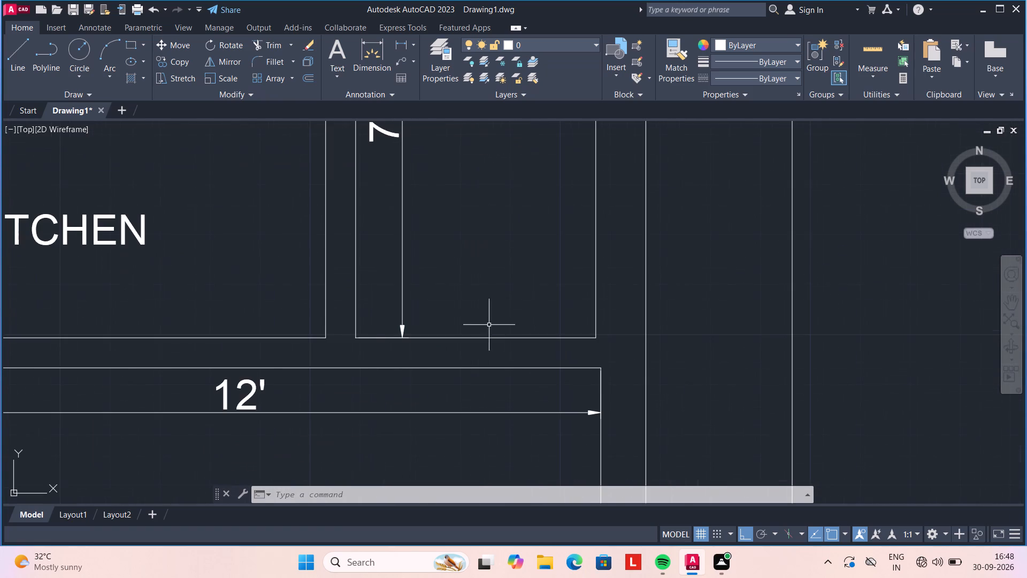
{"action": "left_click", "coordinate": [401, 316]}
{"action": "scroll", "coordinate": [397, 291], "scroll_direction": "down", "scroll_amount": 3}
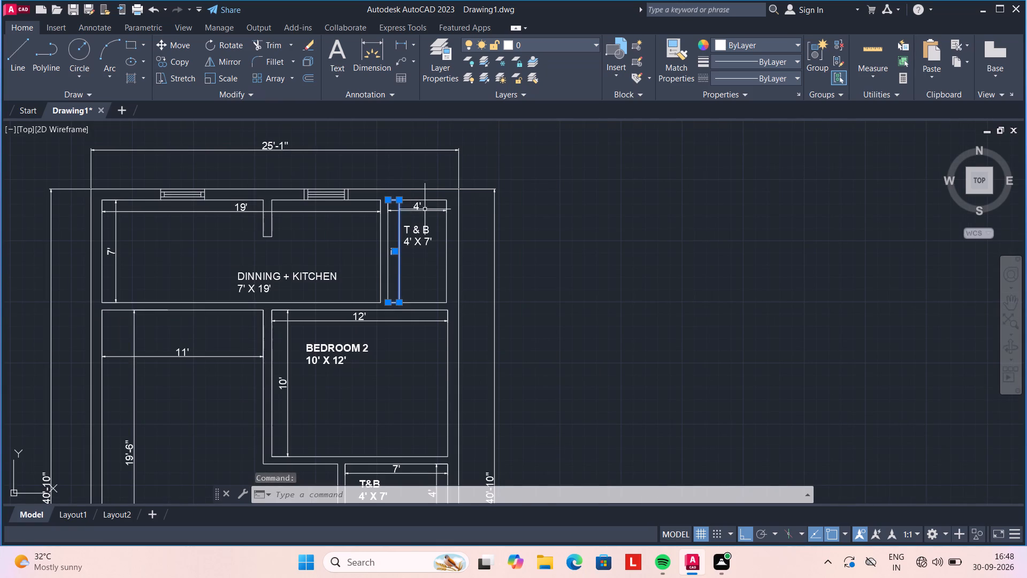
{"action": "left_click", "coordinate": [425, 208]}
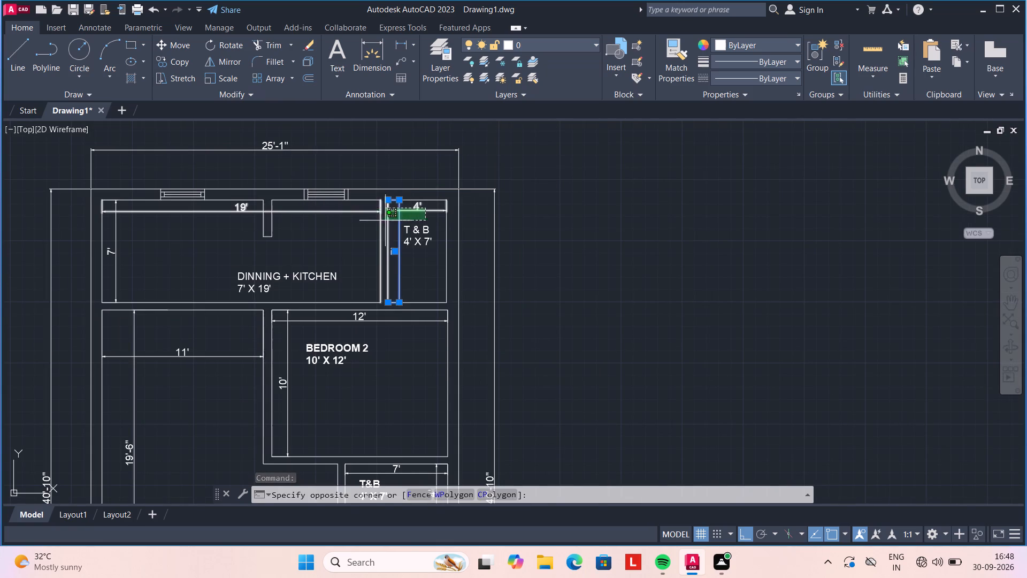
{"action": "left_click", "coordinate": [417, 206]}
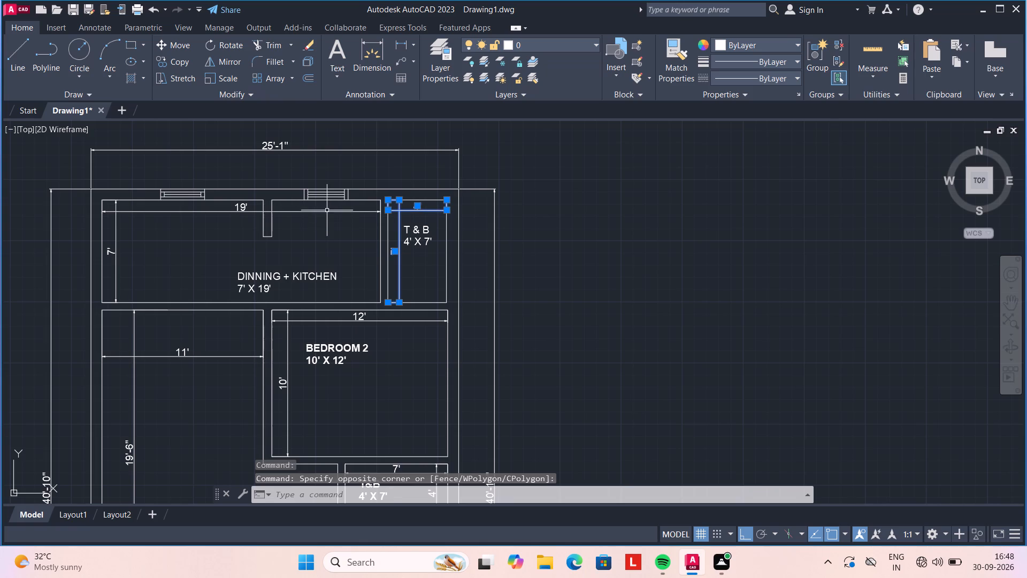
{"action": "left_click", "coordinate": [326, 225]}
{"action": "left_click", "coordinate": [298, 206]}
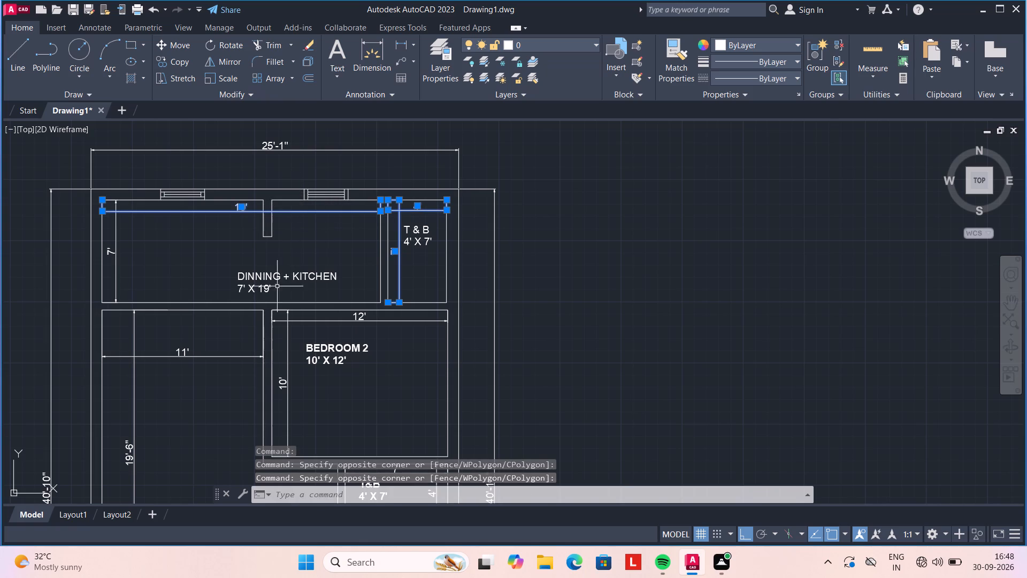
{"action": "left_click", "coordinate": [118, 261]}
{"action": "left_click", "coordinate": [109, 248]}
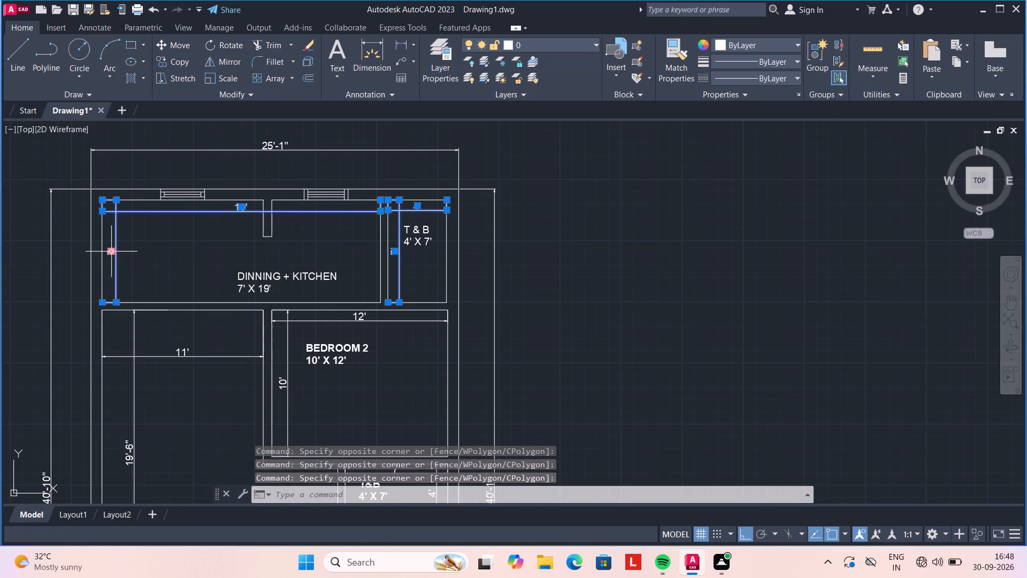
{"action": "left_click", "coordinate": [183, 390]}
{"action": "left_click", "coordinate": [128, 339]}
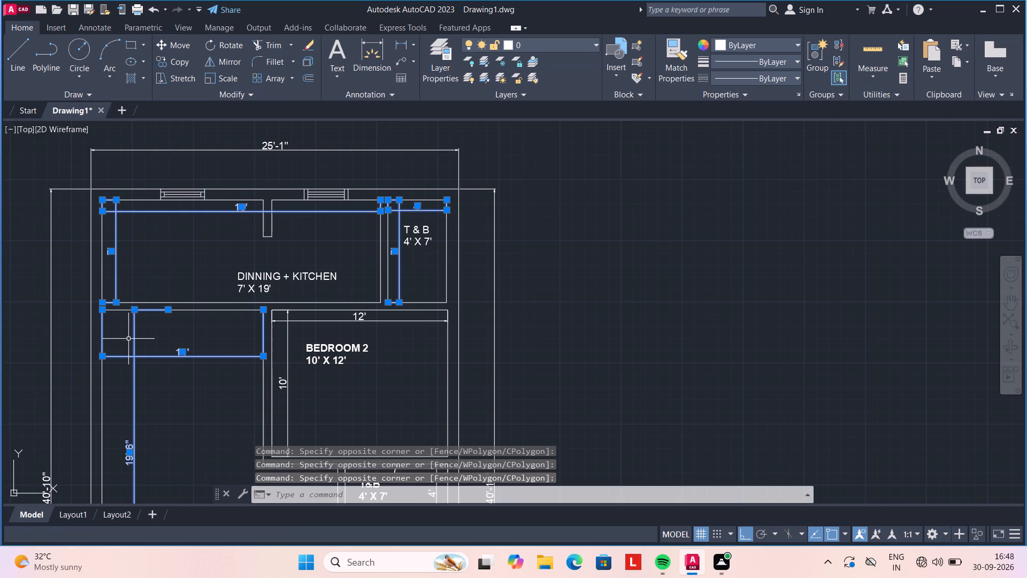
{"action": "key", "text": "Delete"}
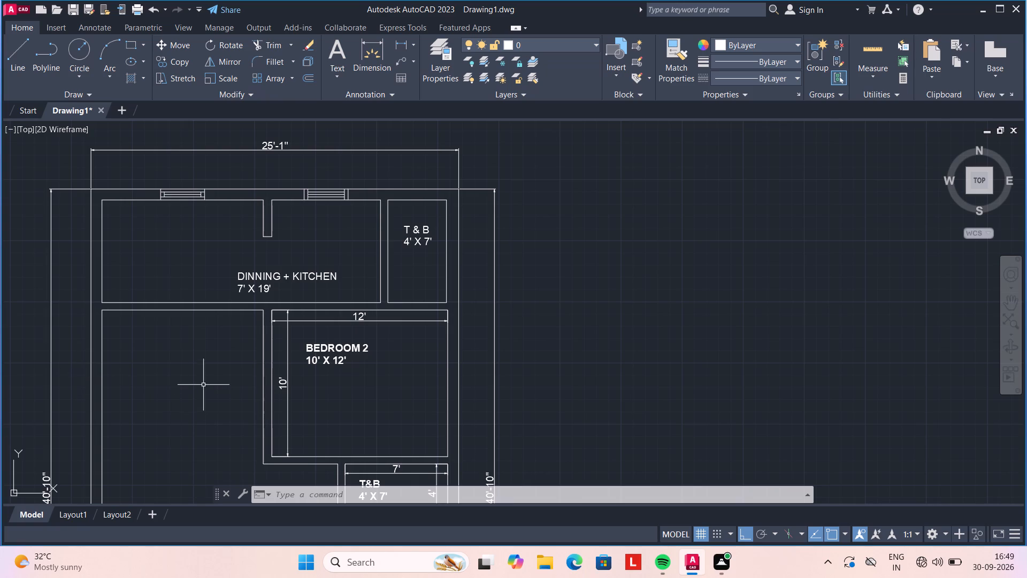
Delete the two dimensions inside Bedroom 2.
{"action": "left_click", "coordinate": [305, 332]}
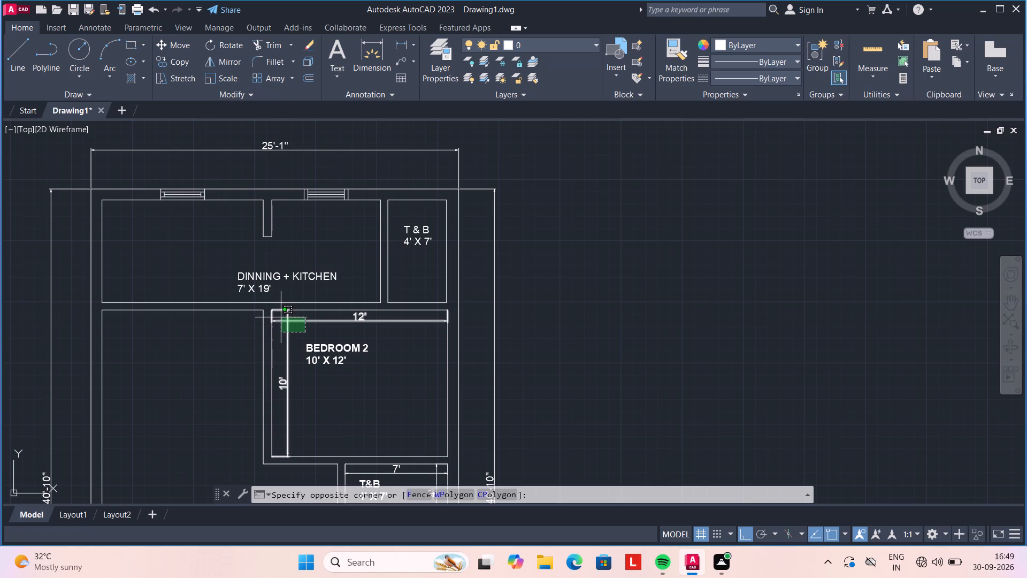
{"action": "left_click", "coordinate": [281, 317]}
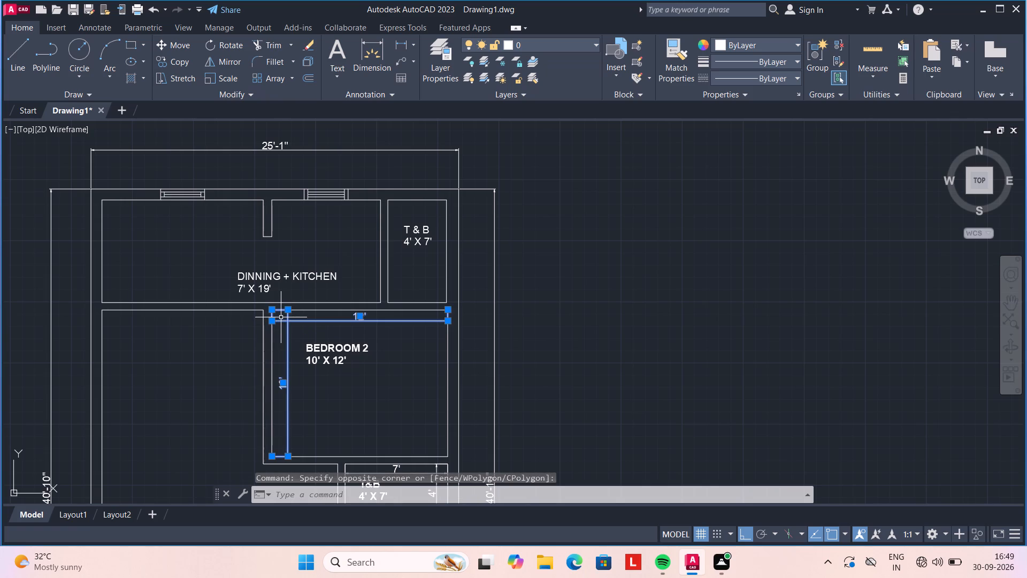
{"action": "key", "text": "Delete"}
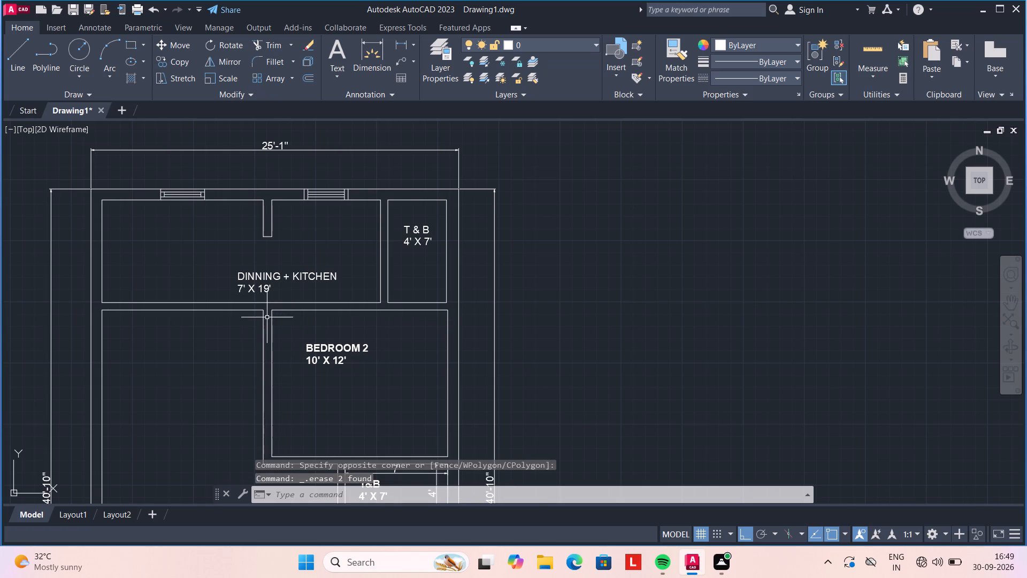
Add a bold 6" high multiline text label "LIVING AREA" with "11' X 19'5"" beneath it in the unlabelled room beside Bedroom 2.
{"action": "scroll", "coordinate": [267, 331], "scroll_direction": "down", "scroll_amount": 2}
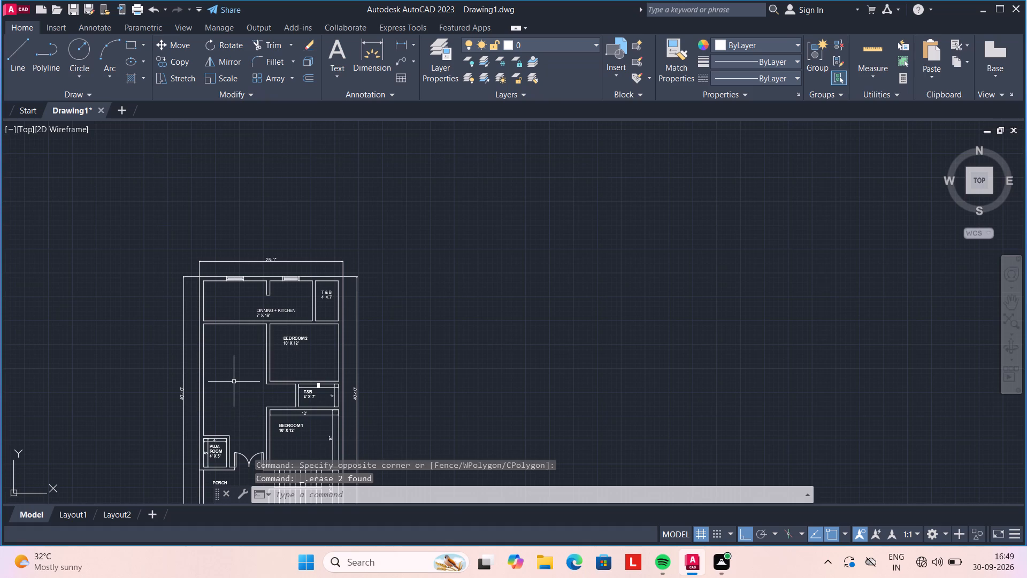
{"action": "type", "text": "MTEXT"}
{"action": "key", "text": "space"}
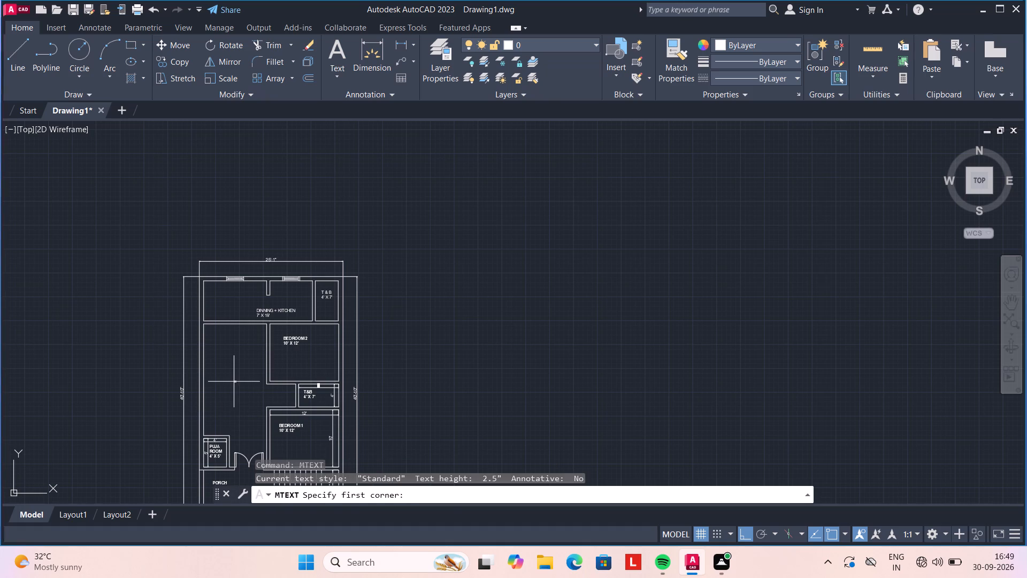
{"action": "scroll", "coordinate": [217, 393], "scroll_direction": "up", "scroll_amount": 2}
{"action": "left_click", "coordinate": [202, 290]}
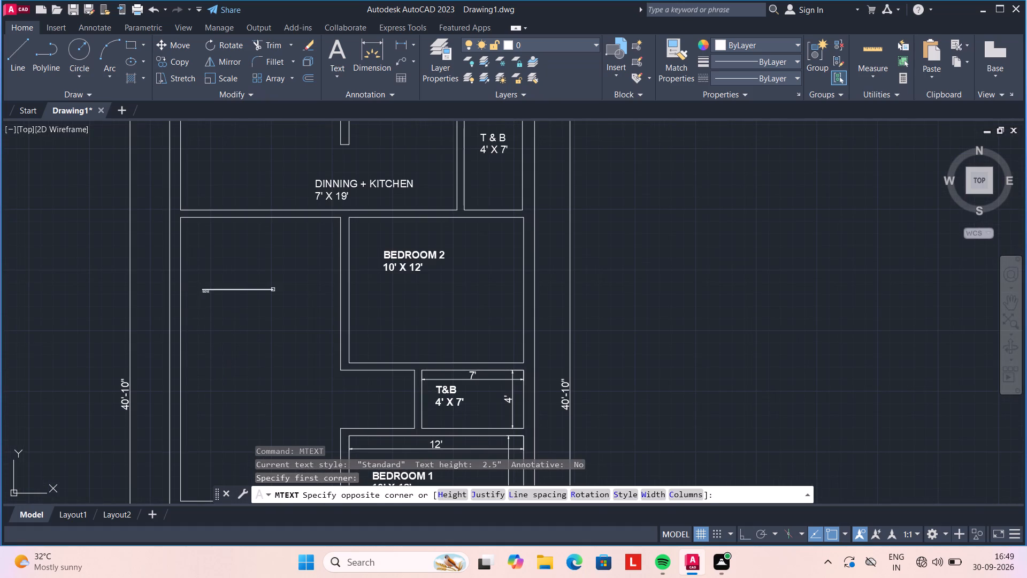
{"action": "left_click", "coordinate": [296, 422]}
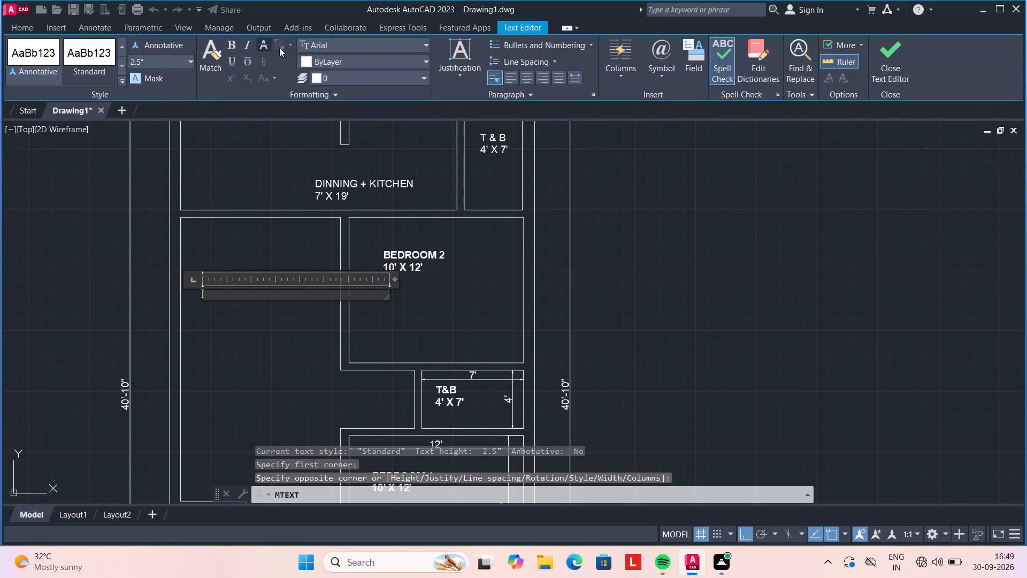
{"action": "left_click", "coordinate": [145, 59]}
{"action": "key", "text": "BackSpace"}
{"action": "type", "text": "6\""}
{"action": "key", "text": "Return"}
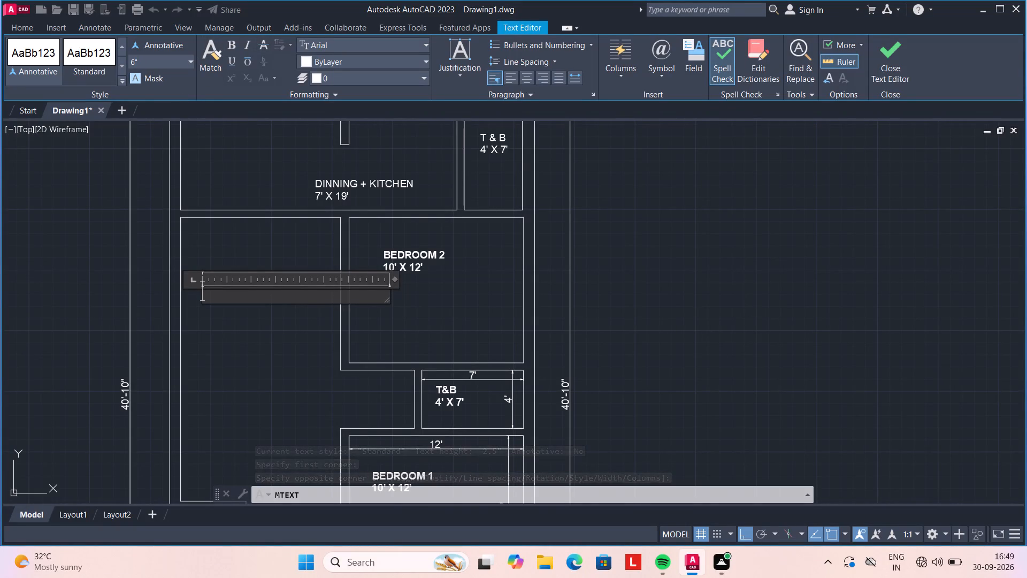
{"action": "left_click", "coordinate": [234, 44]}
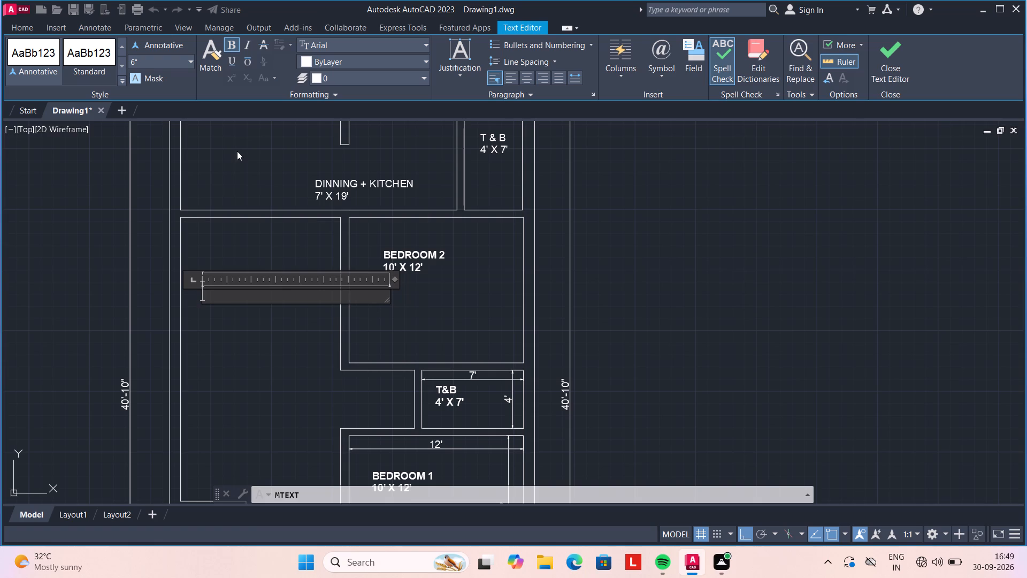
{"action": "type", "text": "LIVING"}
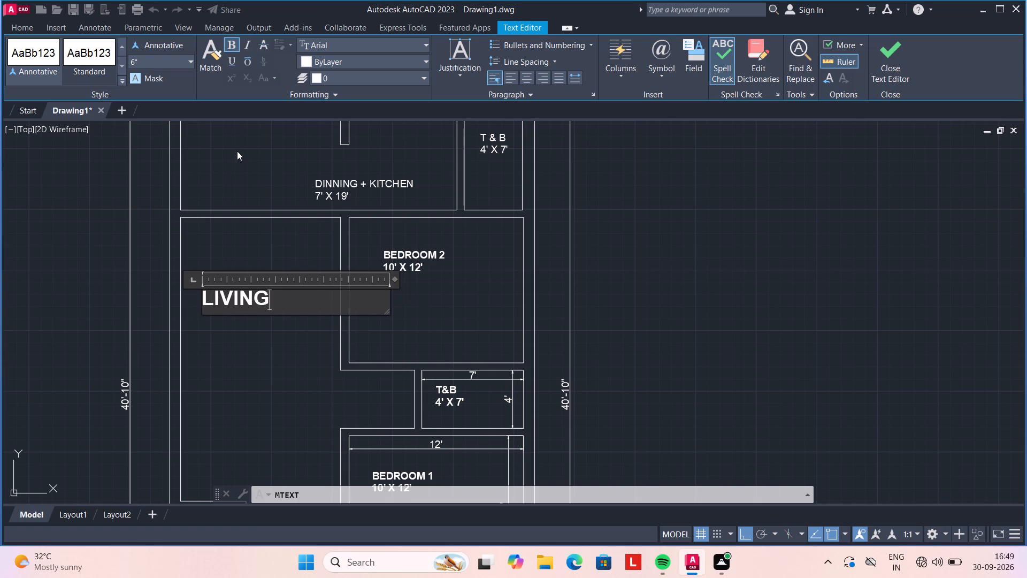
{"action": "key", "text": "space"}
{"action": "type", "text": "AREA"}
{"action": "key", "text": "space"}
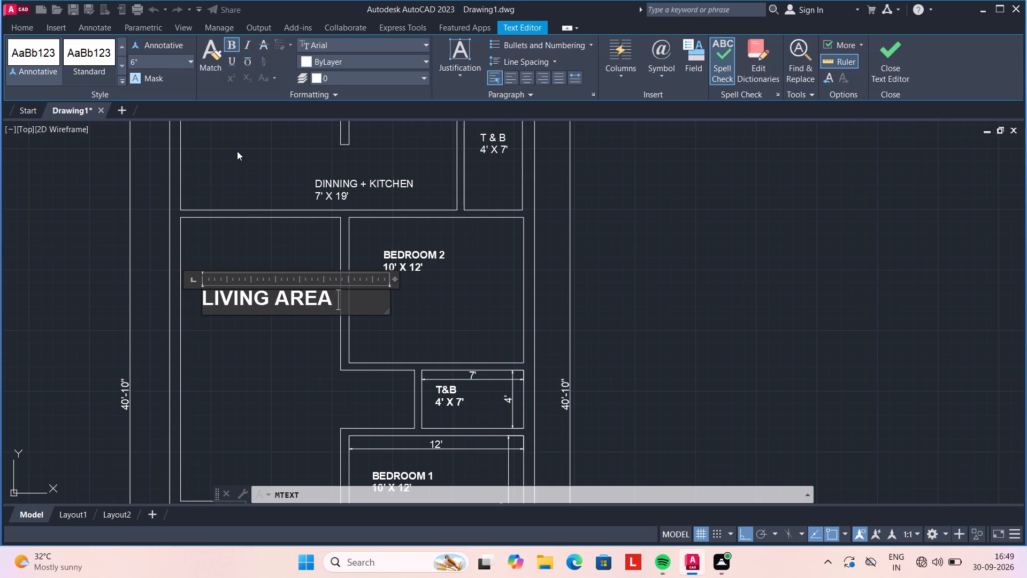
{"action": "key", "text": "Return"}
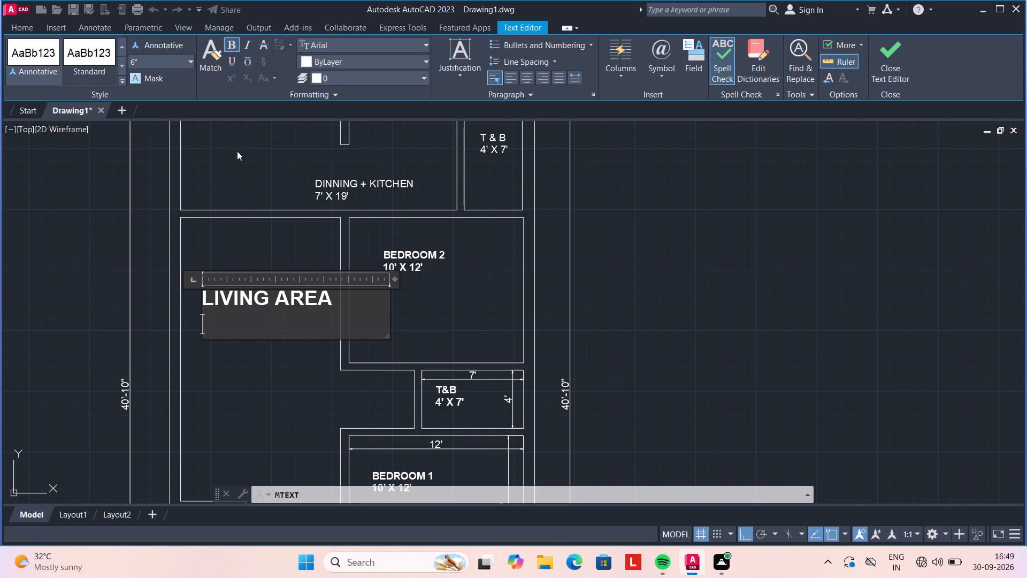
{"action": "type", "text": "11'"}
{"action": "key", "text": "space"}
{"action": "type", "text": "X"}
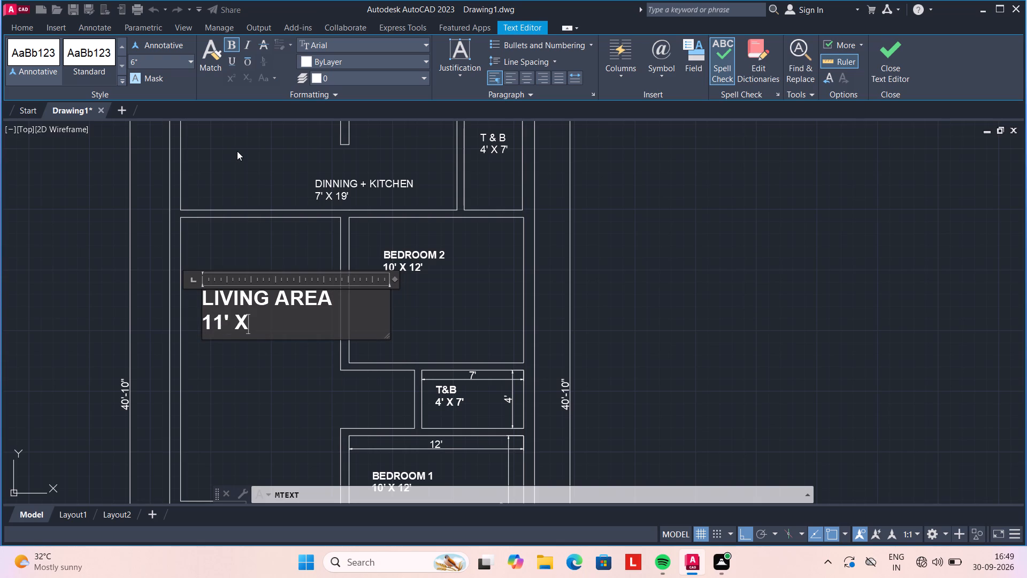
{"action": "key", "text": "space"}
{"action": "type", "text": "19"}
{"action": "key", "text": "apostrophe"}
{"action": "type", "text": "5\""}
{"action": "key", "text": "Return"}
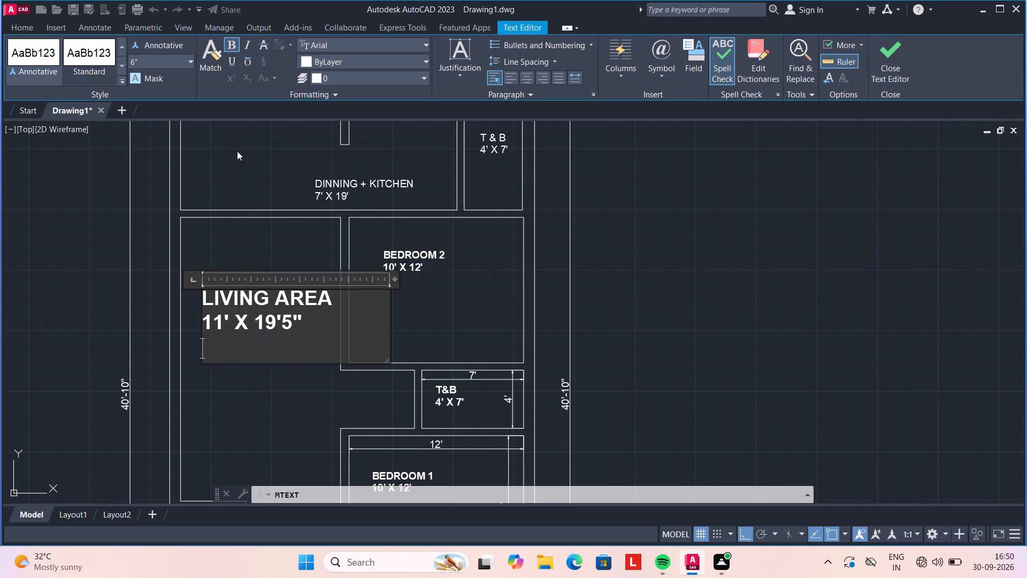
{"action": "left_click", "coordinate": [244, 384]}
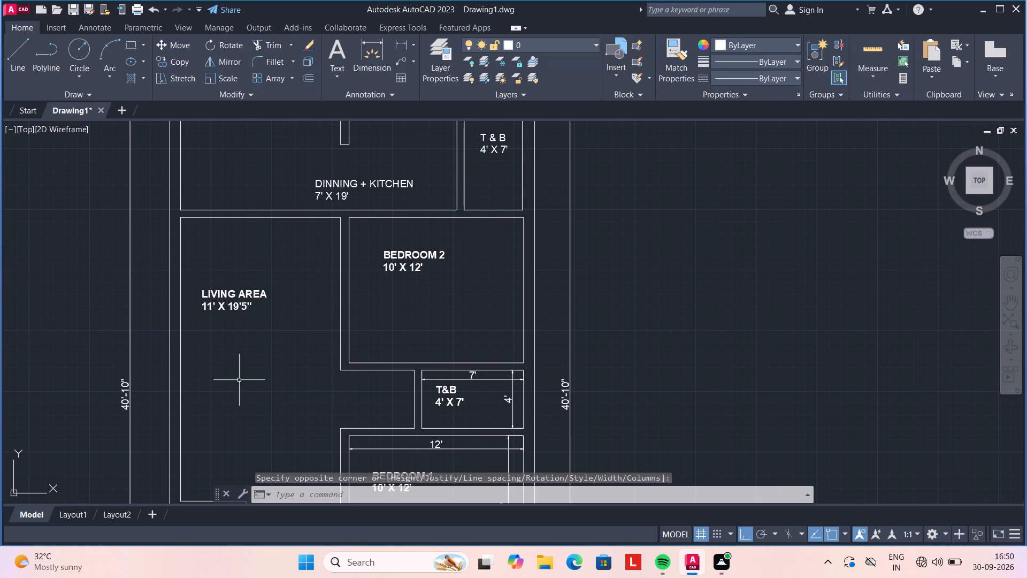
Move the Living Area label straight down to about the level of the T&B between the bedrooms.
{"action": "left_click", "coordinate": [234, 293]}
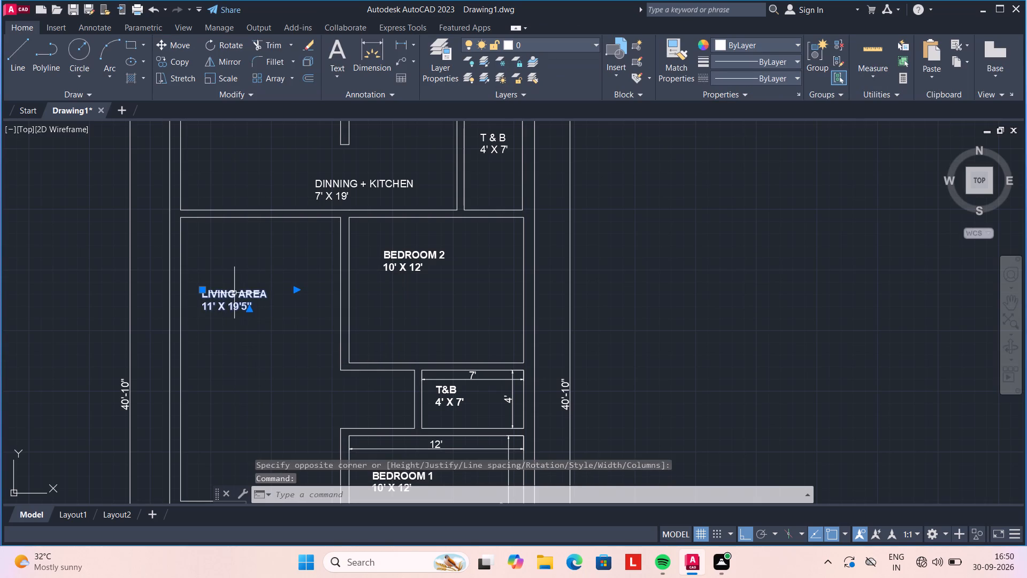
{"action": "left_click", "coordinate": [204, 293]}
{"action": "left_click", "coordinate": [260, 404]}
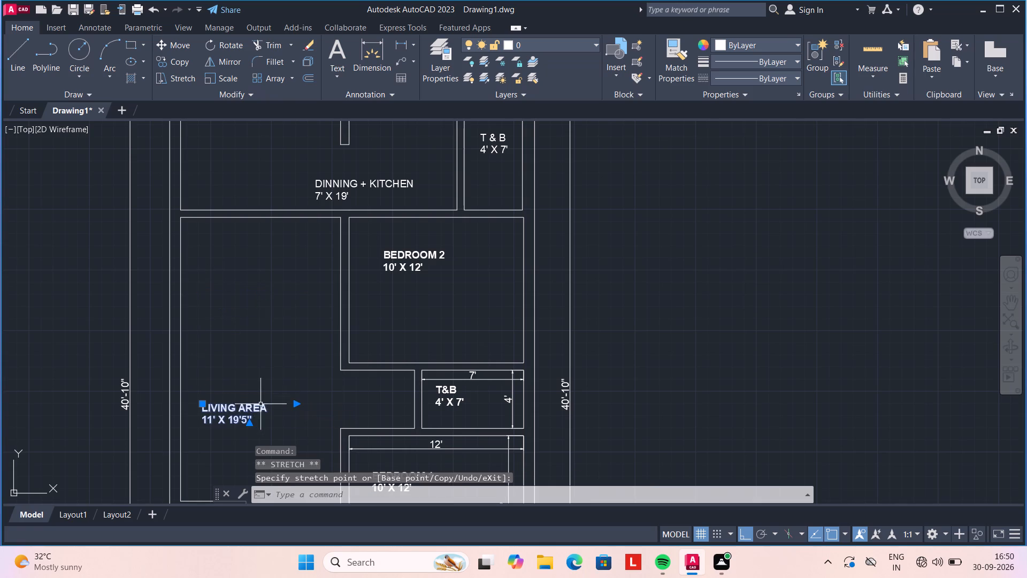
{"action": "scroll", "coordinate": [258, 384], "scroll_direction": "down", "scroll_amount": 3}
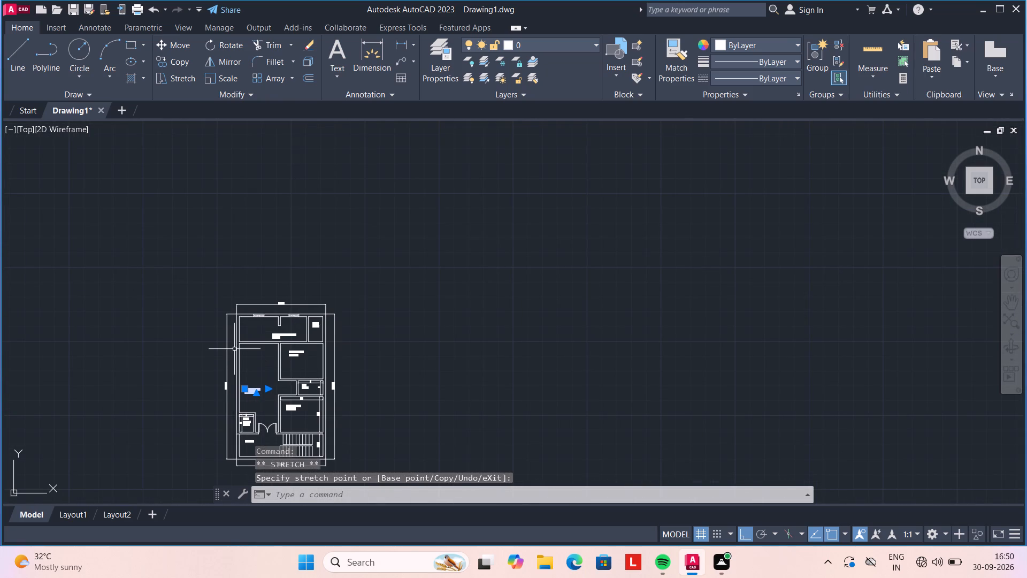
{"action": "key", "text": "Escape"}
Delete the width and length dimensions inside the T&B between the two bedrooms.
{"action": "scroll", "coordinate": [264, 376], "scroll_direction": "up", "scroll_amount": 3}
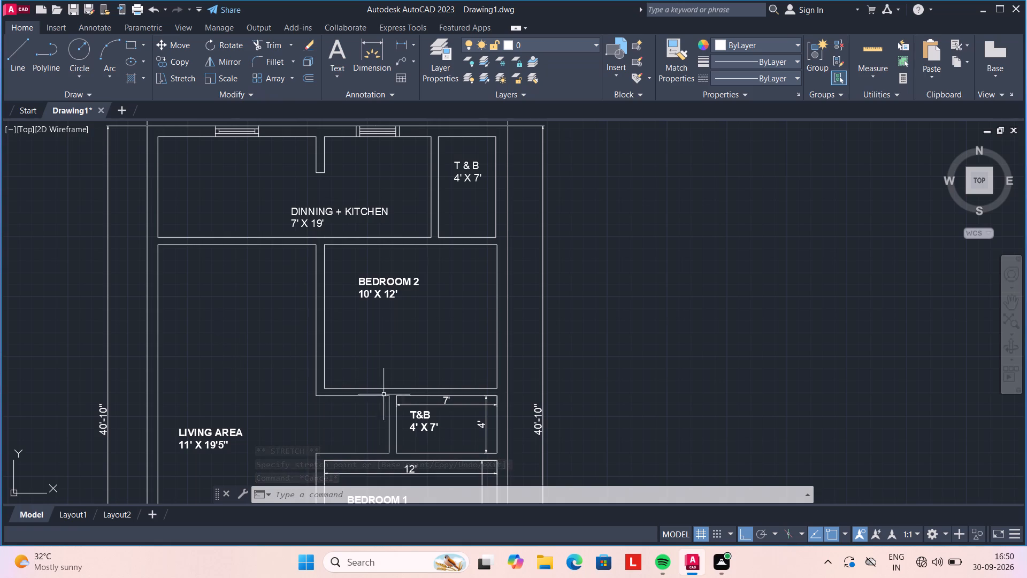
{"action": "left_click", "coordinate": [490, 422]}
{"action": "left_click", "coordinate": [463, 400]}
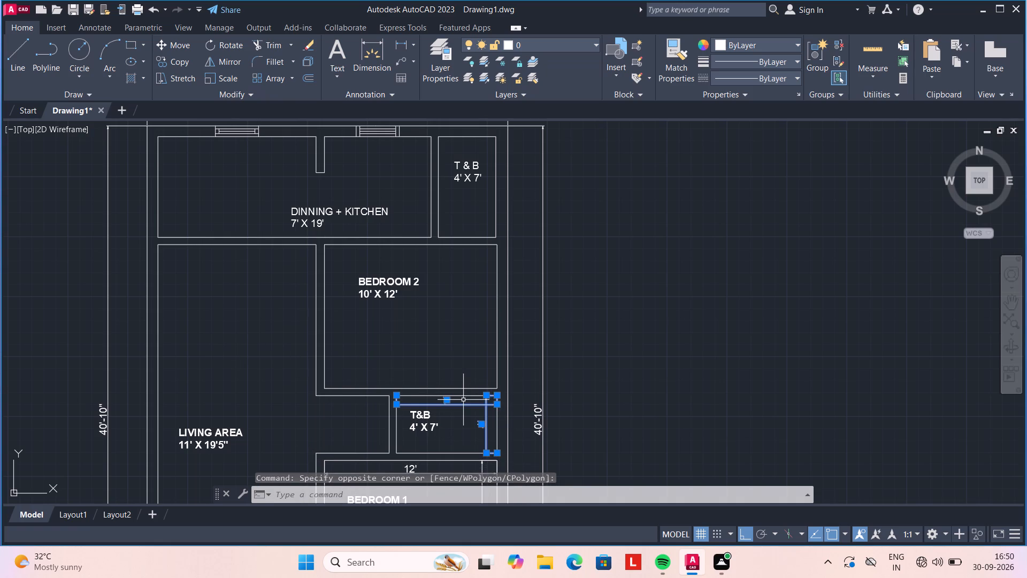
{"action": "key", "text": "Delete"}
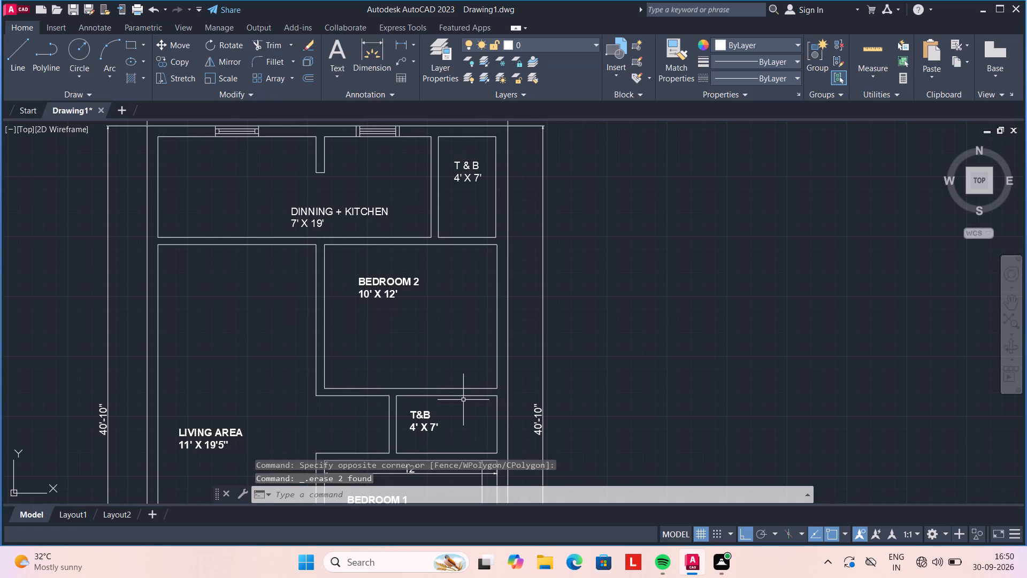
Delete the width and length dimensions inside Bedroom 1.
{"action": "scroll", "coordinate": [463, 400], "scroll_direction": "down", "scroll_amount": 1}
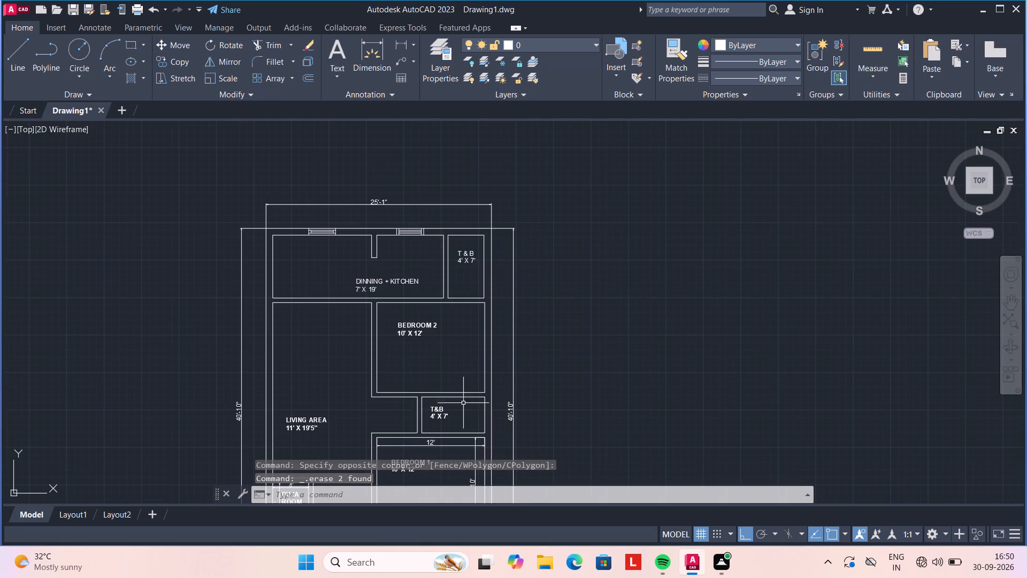
{"action": "middle_click_drag", "start_coordinate": [444, 438], "coordinate": [390, 292]}
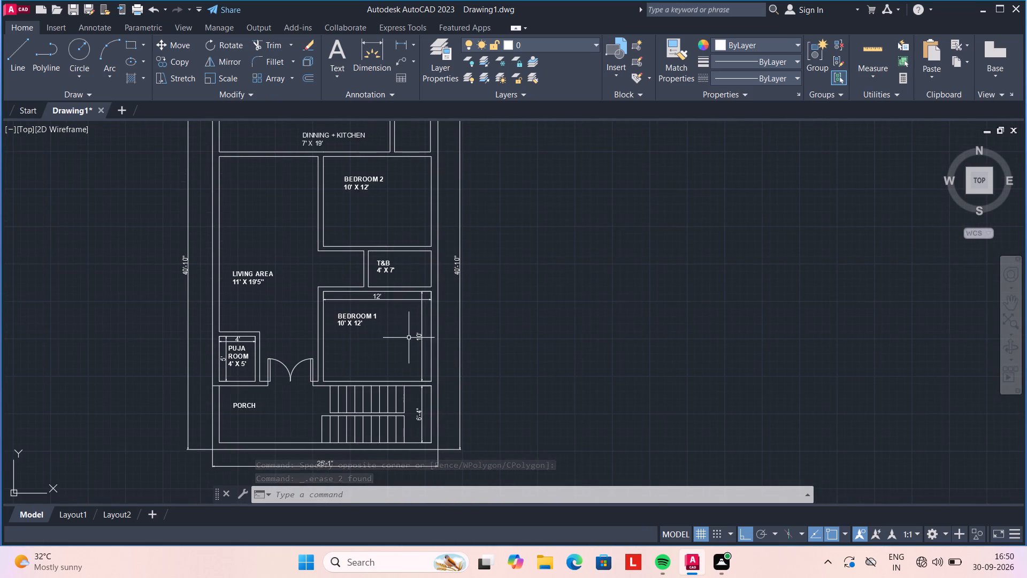
{"action": "scroll", "coordinate": [409, 337], "scroll_direction": "up", "scroll_amount": 1}
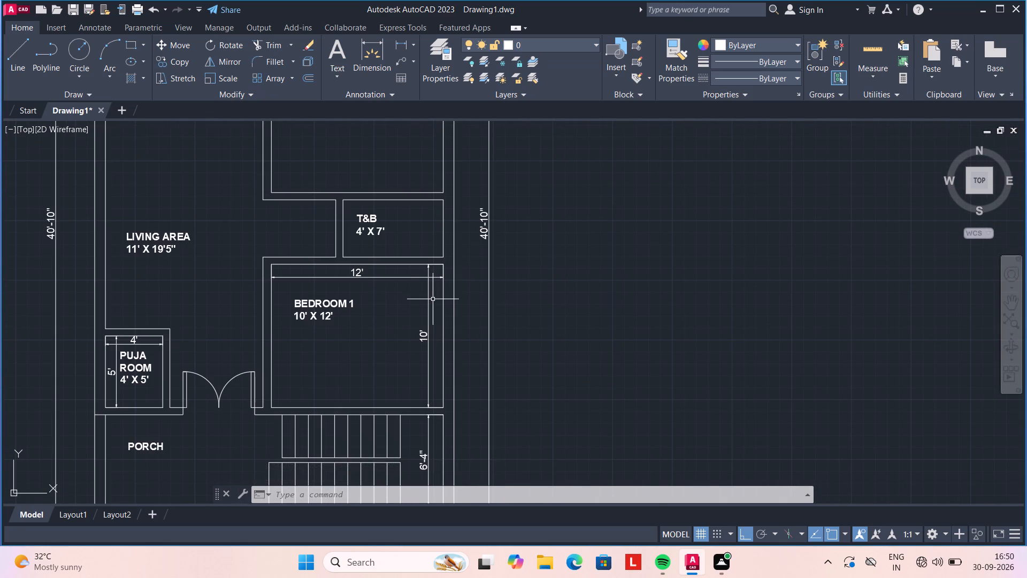
{"action": "left_click", "coordinate": [433, 300]}
{"action": "left_click", "coordinate": [408, 276]}
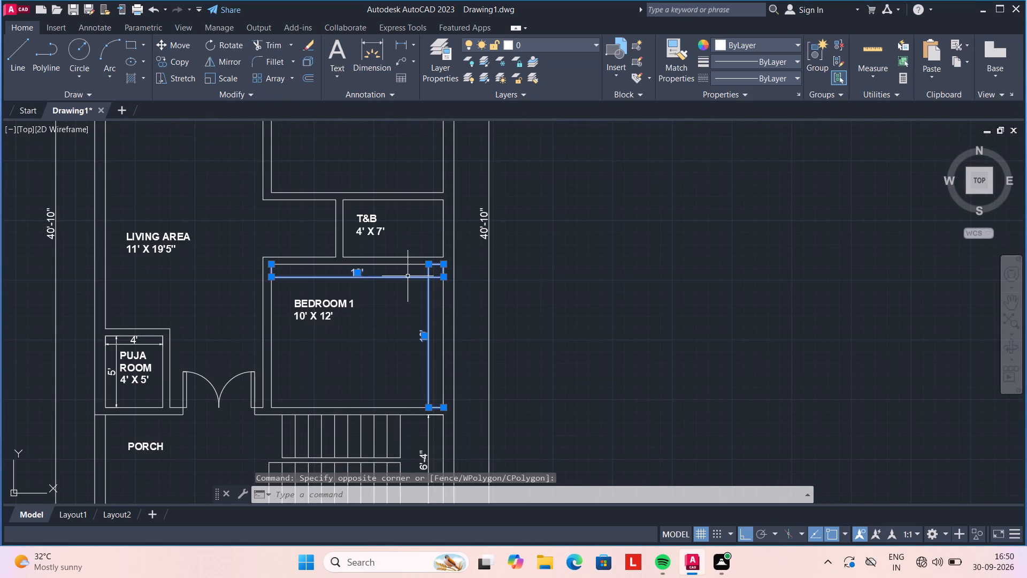
{"action": "key", "text": "Delete"}
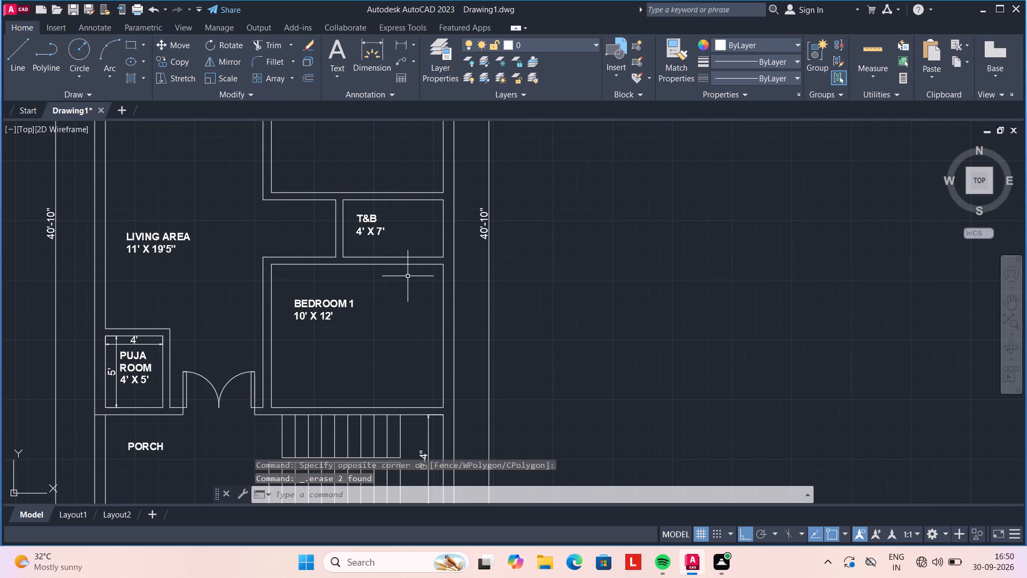
Extend the inner face line of the porch's west wall down to the plan's outer bottom wall line.
{"action": "scroll", "coordinate": [401, 280], "scroll_direction": "down", "scroll_amount": 2}
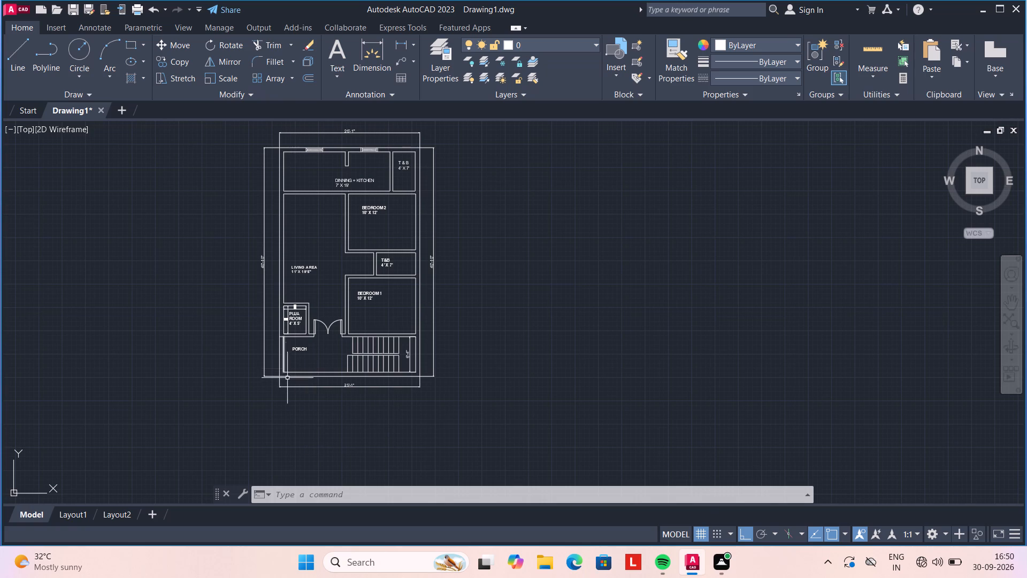
{"action": "scroll", "coordinate": [287, 385], "scroll_direction": "up", "scroll_amount": 1}
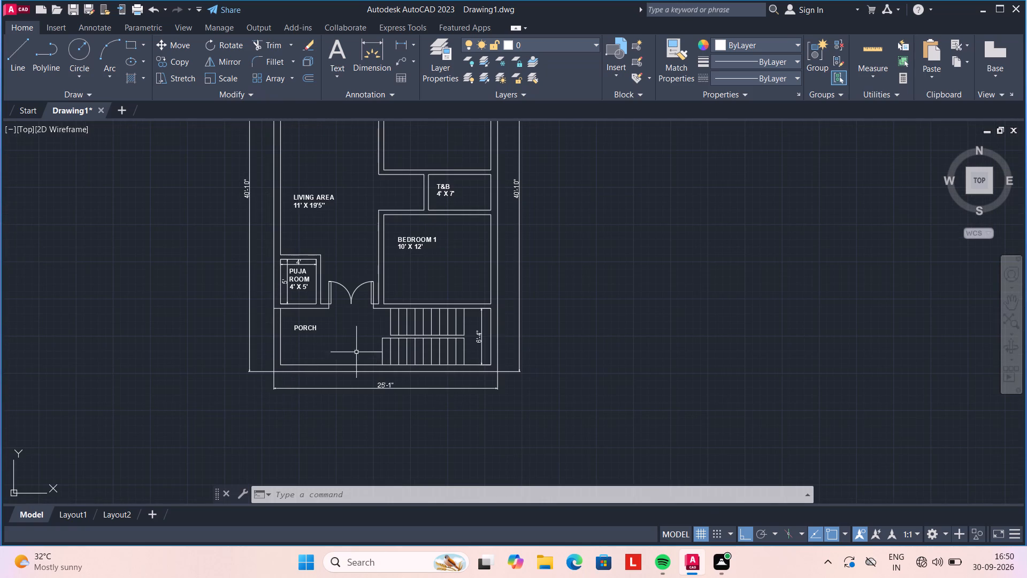
{"action": "scroll", "coordinate": [286, 351], "scroll_direction": "up", "scroll_amount": 2}
{"action": "type", "text": "EX"}
{"action": "key", "text": "space"}
{"action": "left_click", "coordinate": [274, 390]}
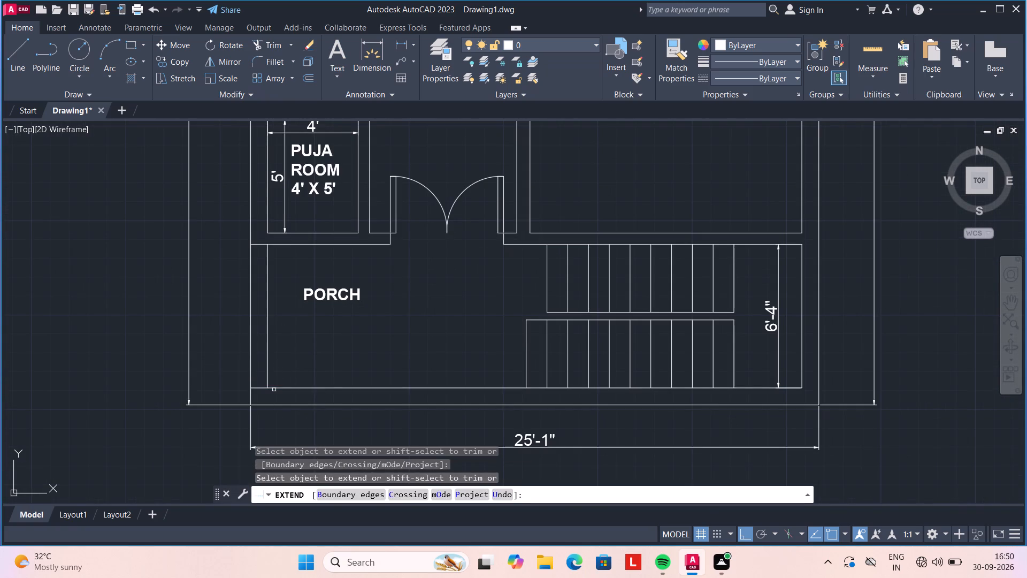
{"action": "left_click", "coordinate": [264, 374]}
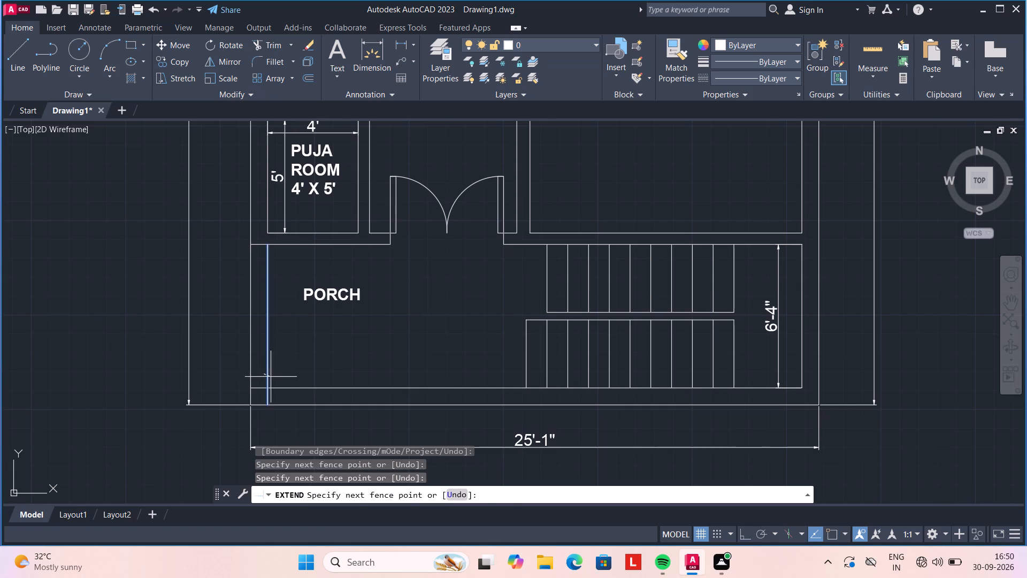
{"action": "left_click", "coordinate": [275, 375]}
{"action": "key", "text": "Escape"}
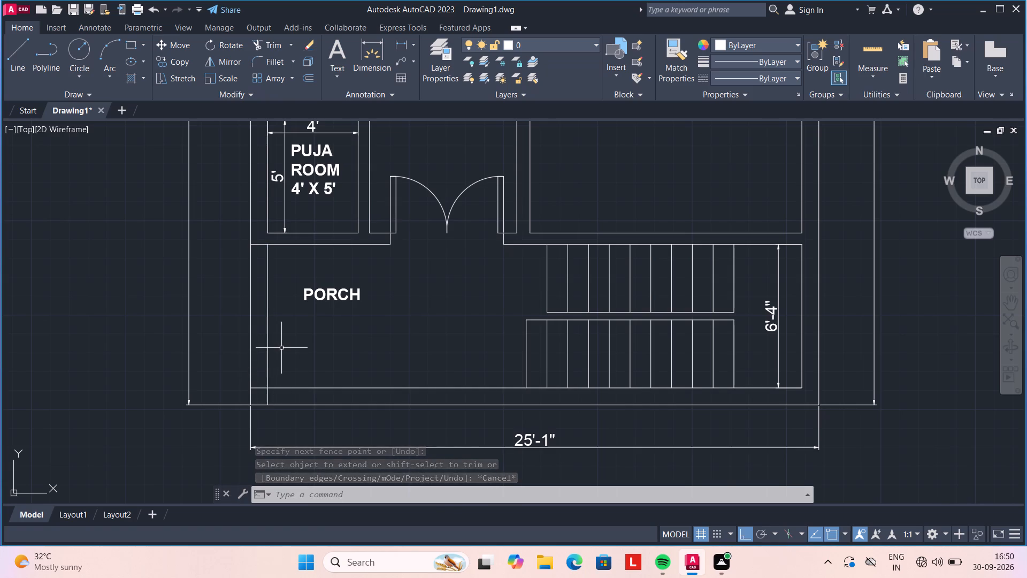
Trim away the outer wall line on the porch's west side between the Puja Room wall and the bottom wall.
{"action": "type", "text": "TR"}
{"action": "key", "text": "space"}
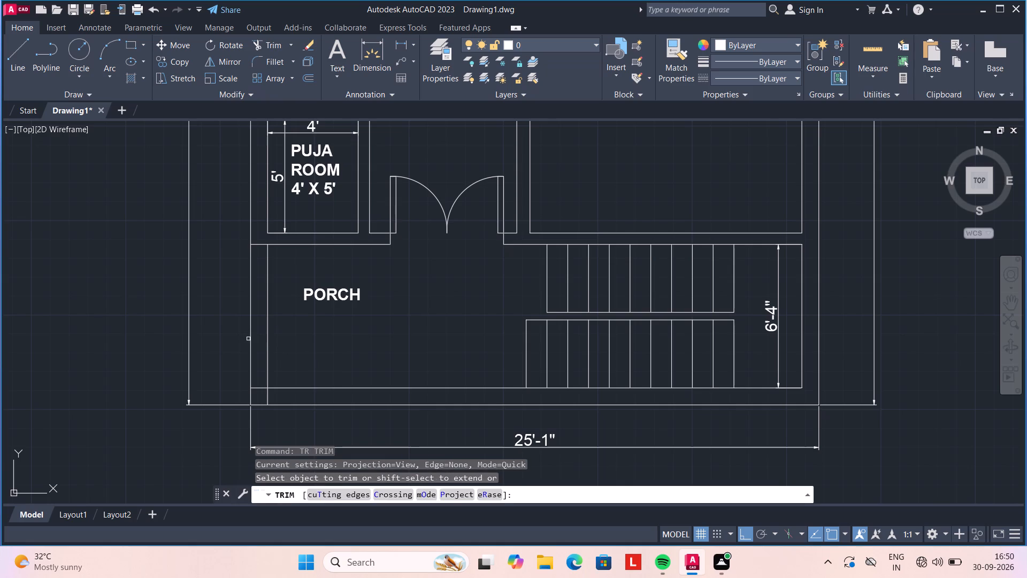
{"action": "left_click", "coordinate": [249, 339]}
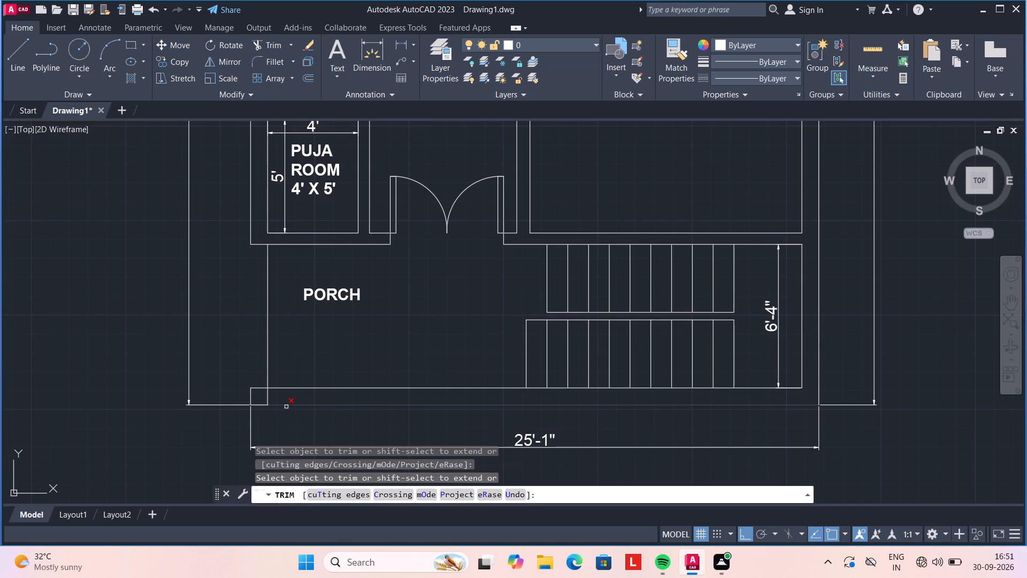
{"action": "key", "text": "Escape"}
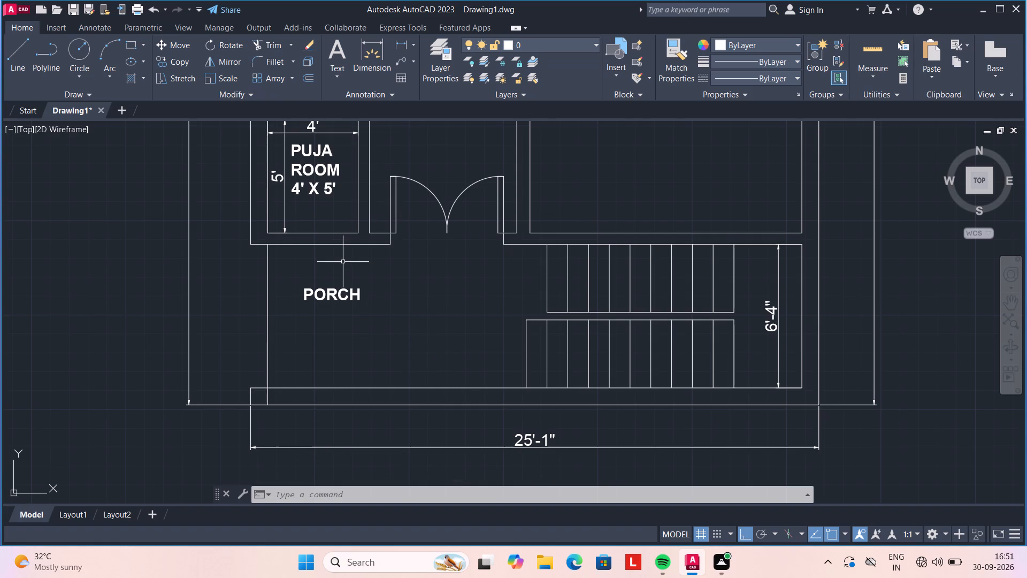
{"action": "scroll", "coordinate": [343, 262], "scroll_direction": "up", "scroll_amount": 1}
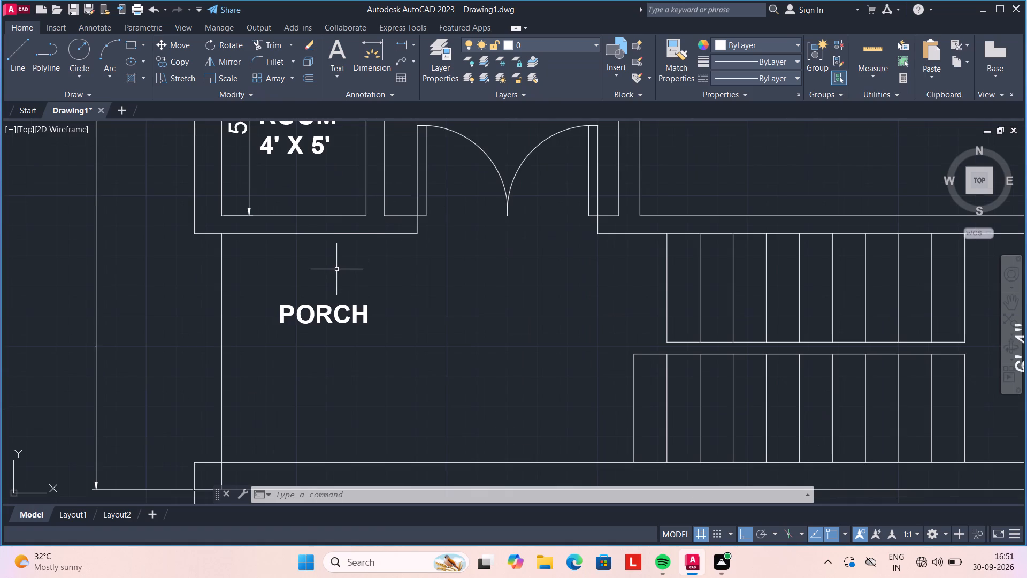
Draw a short line across the Puja Room's bottom wall, from the midpoint of its inner face to the outer face.
{"action": "key", "text": "l"}
{"action": "key", "text": "Return"}
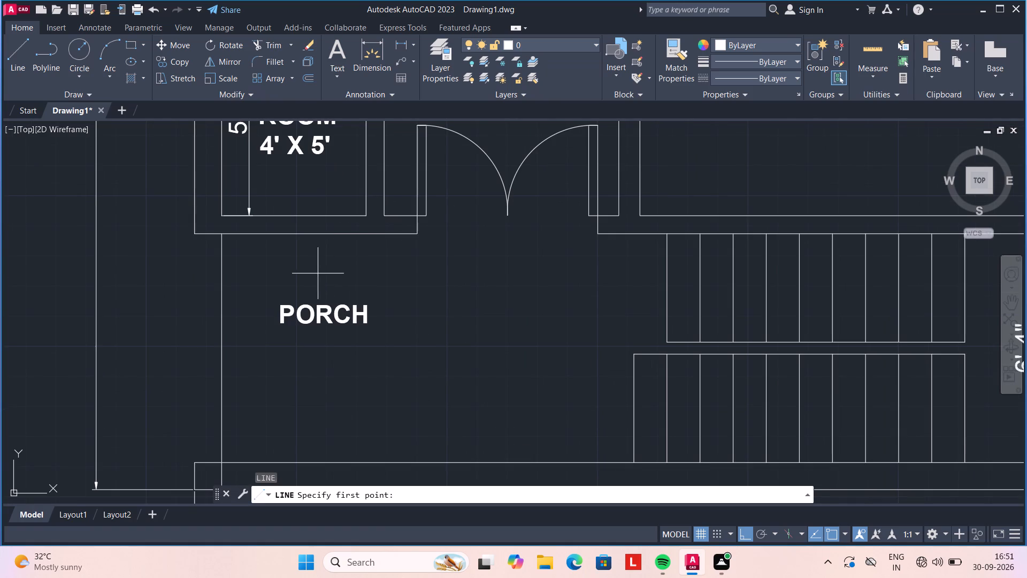
{"action": "left_click", "coordinate": [293, 216]}
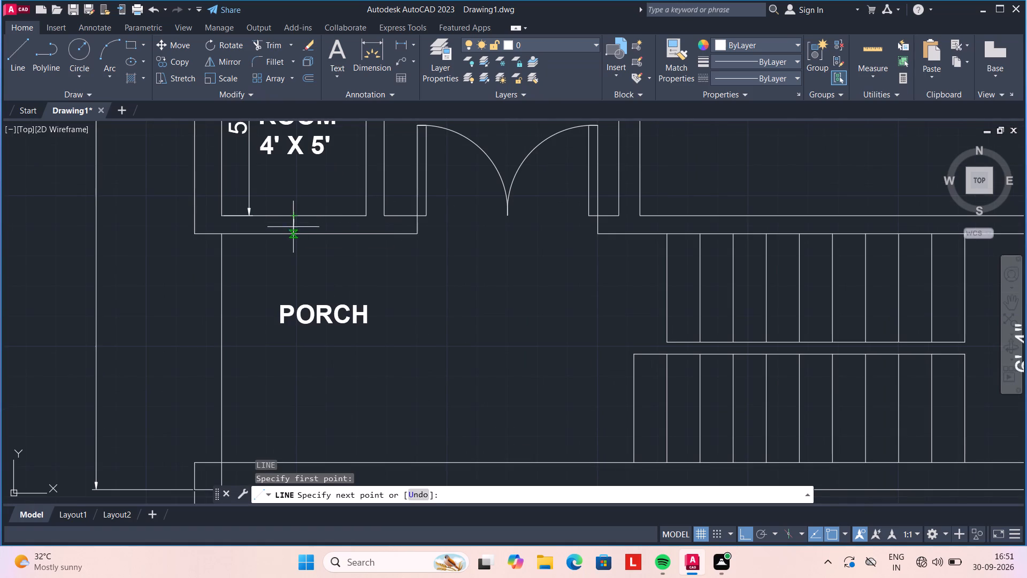
{"action": "left_click", "coordinate": [294, 232]}
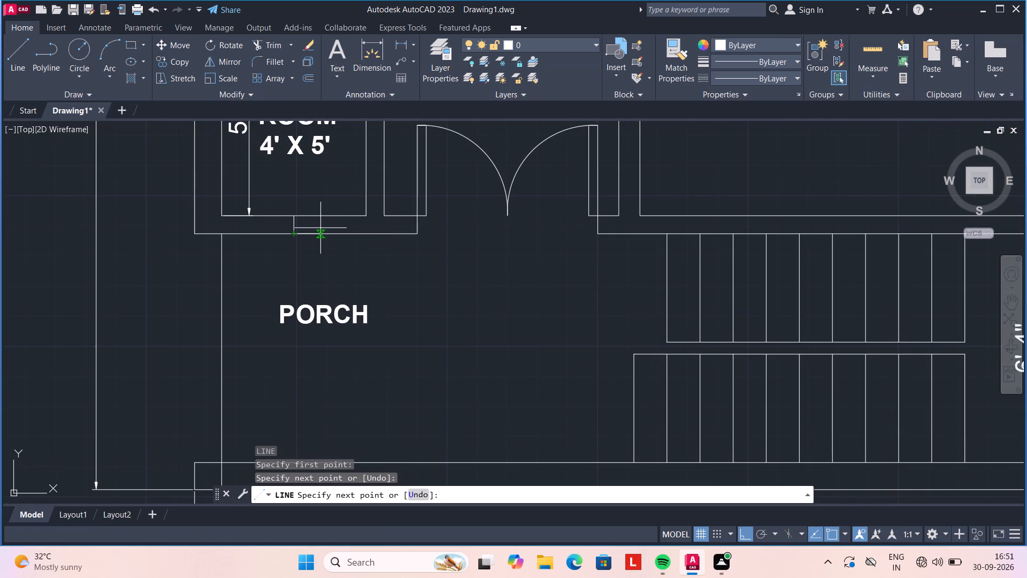
{"action": "key", "text": "Escape"}
Offset the short centre line in the Puja Room's bottom wall by 1' to both sides.
{"action": "key", "text": "o"}
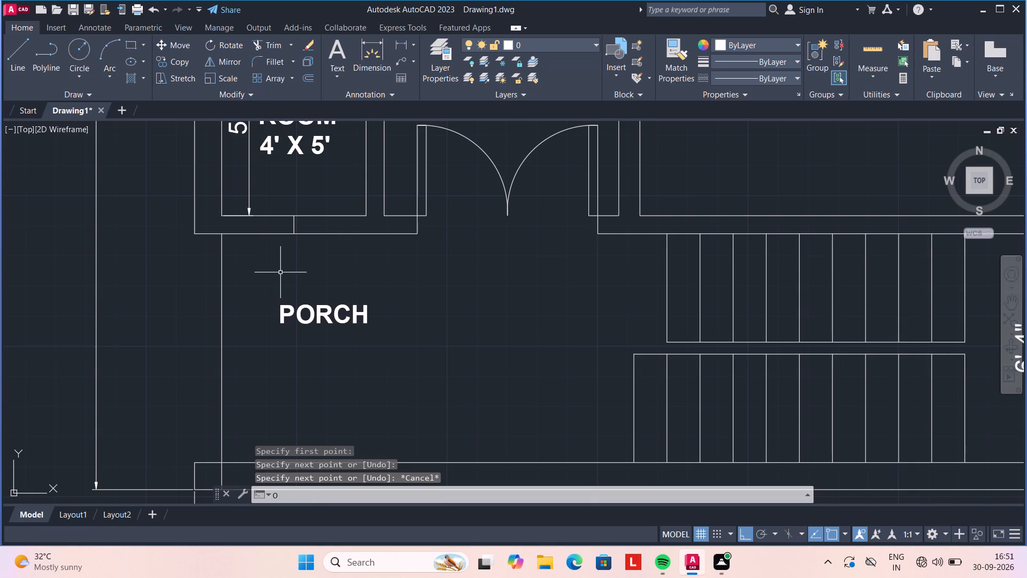
{"action": "key", "text": "Return"}
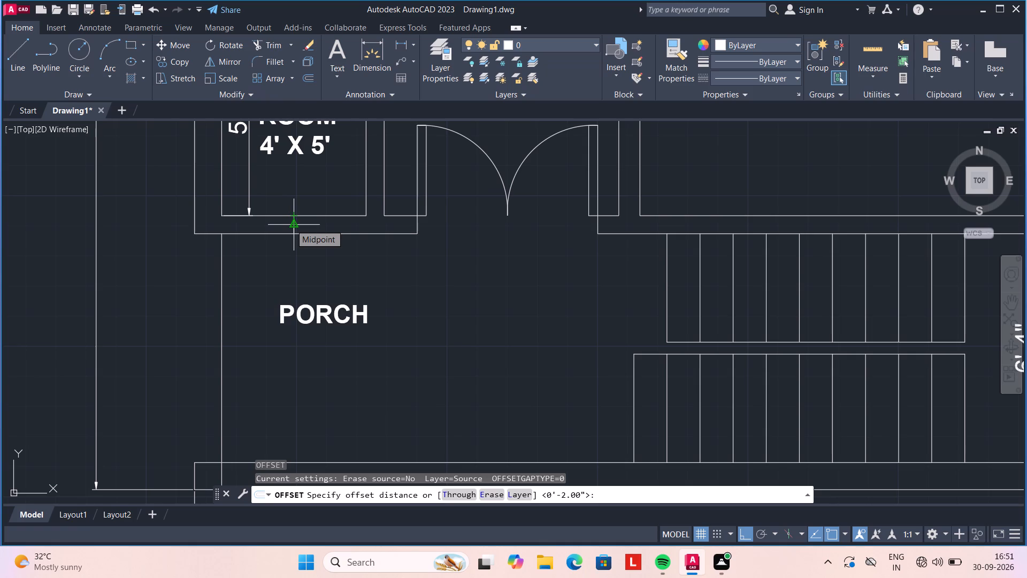
{"action": "type", "text": "1'"}
{"action": "key", "text": "Return"}
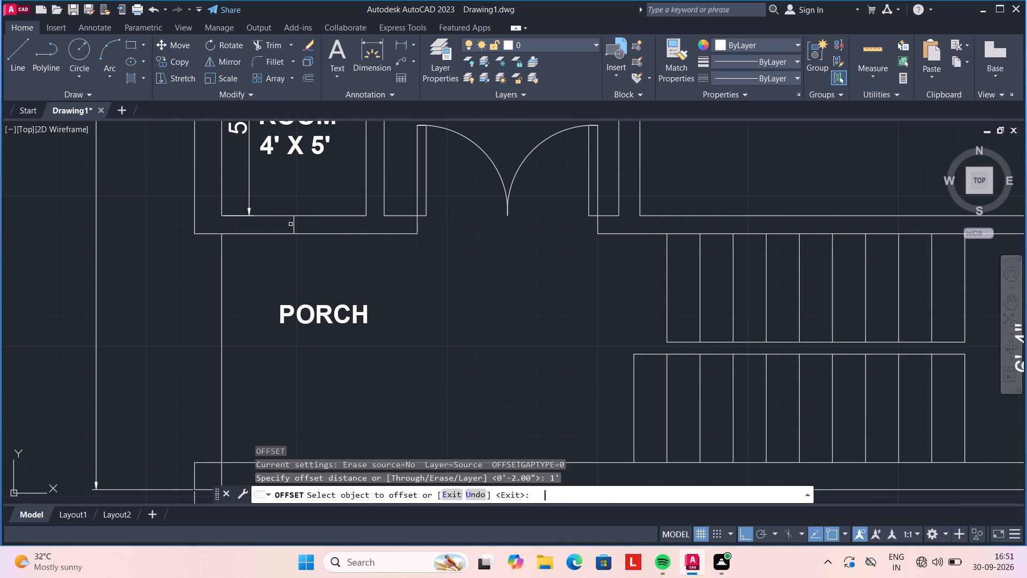
{"action": "scroll", "coordinate": [290, 224], "scroll_direction": "up", "scroll_amount": 2}
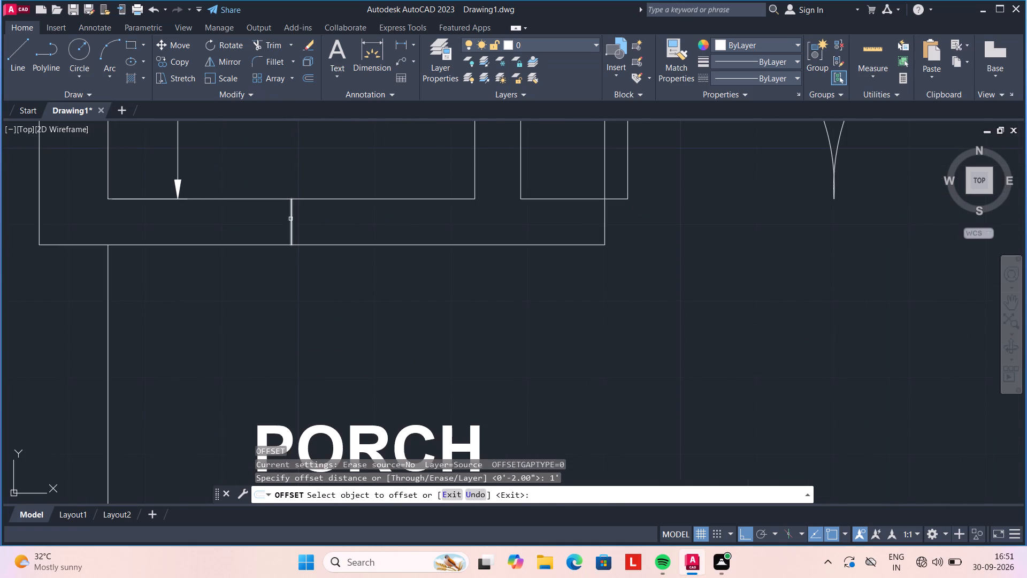
{"action": "left_click", "coordinate": [290, 219]}
{"action": "left_click", "coordinate": [337, 222]}
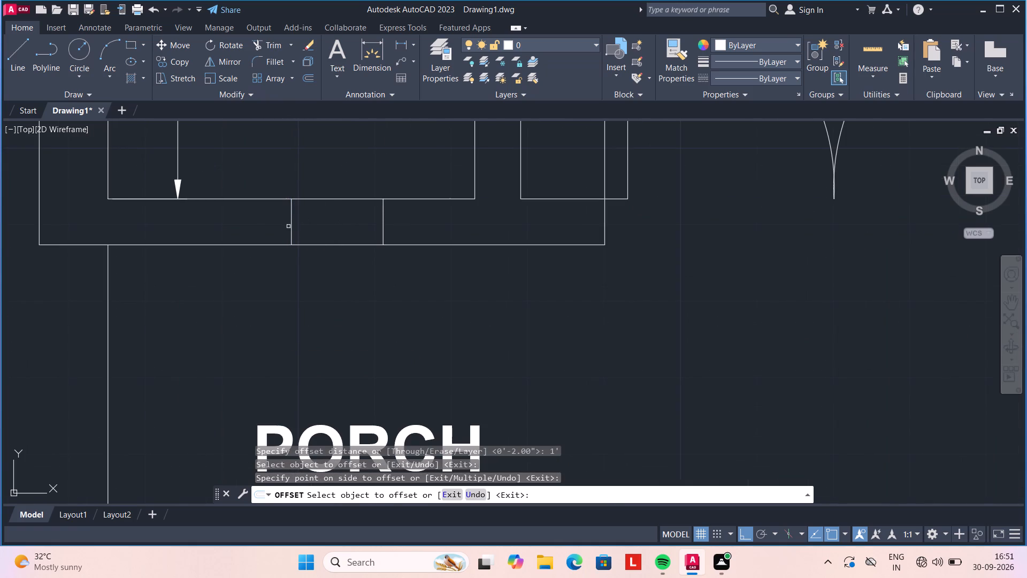
{"action": "left_click", "coordinate": [290, 226]}
{"action": "left_click", "coordinate": [254, 224]}
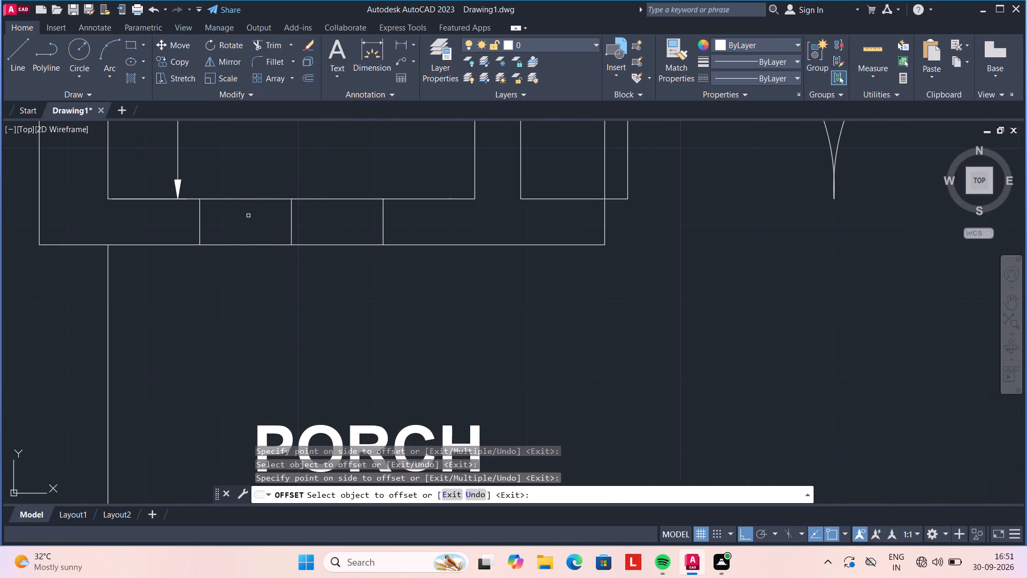
{"action": "key", "text": "Escape"}
Trim both wall faces between the two offset lines and remove the centre line to open the Puja Room doorway.
{"action": "type", "text": "TR"}
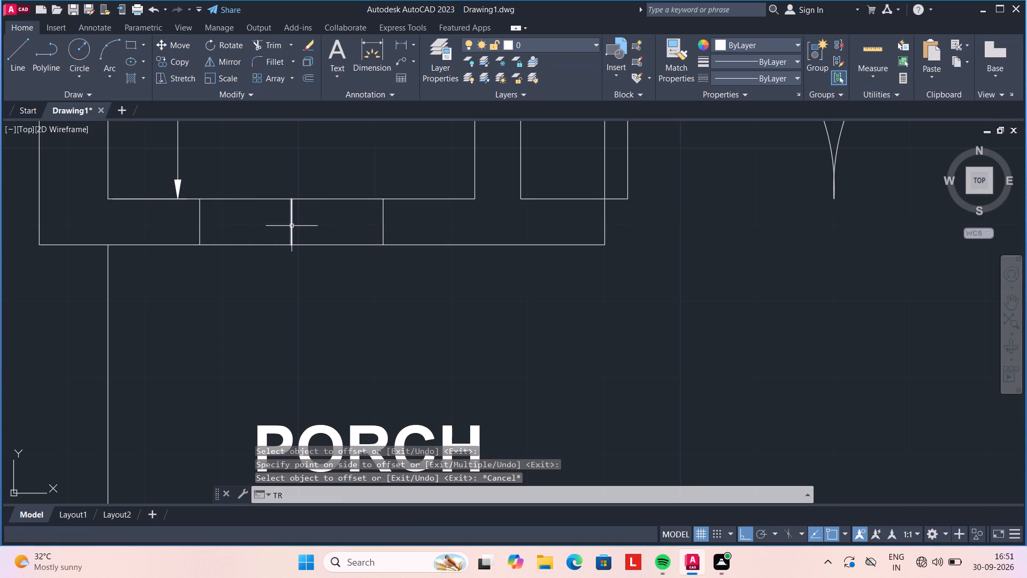
{"action": "key", "text": "space"}
{"action": "left_click", "coordinate": [247, 174]}
{"action": "left_click", "coordinate": [247, 288]}
{"action": "left_click", "coordinate": [328, 178]}
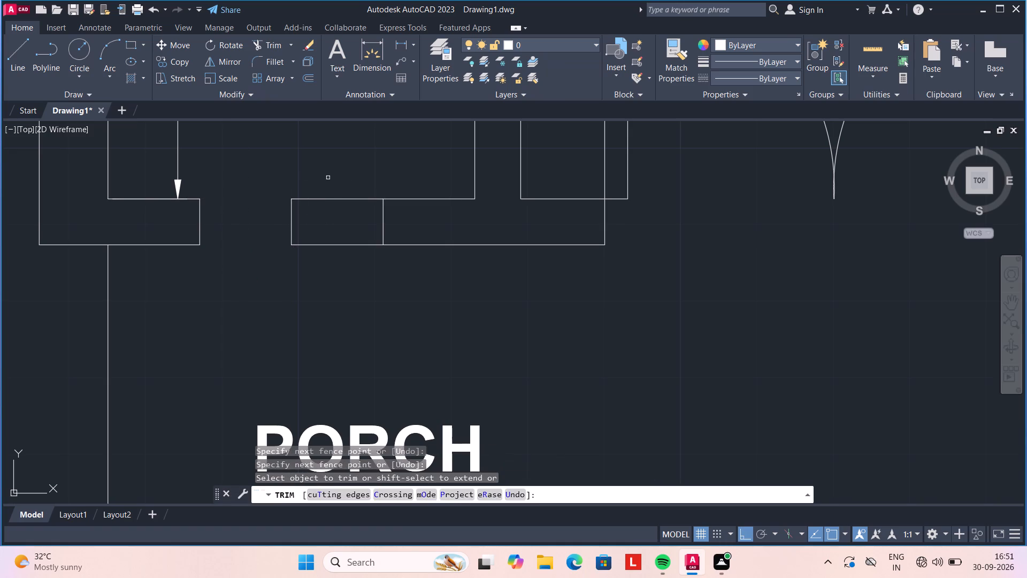
{"action": "left_click", "coordinate": [337, 295]}
{"action": "left_click", "coordinate": [312, 227]}
{"action": "left_click", "coordinate": [283, 217]}
{"action": "key", "text": "Escape"}
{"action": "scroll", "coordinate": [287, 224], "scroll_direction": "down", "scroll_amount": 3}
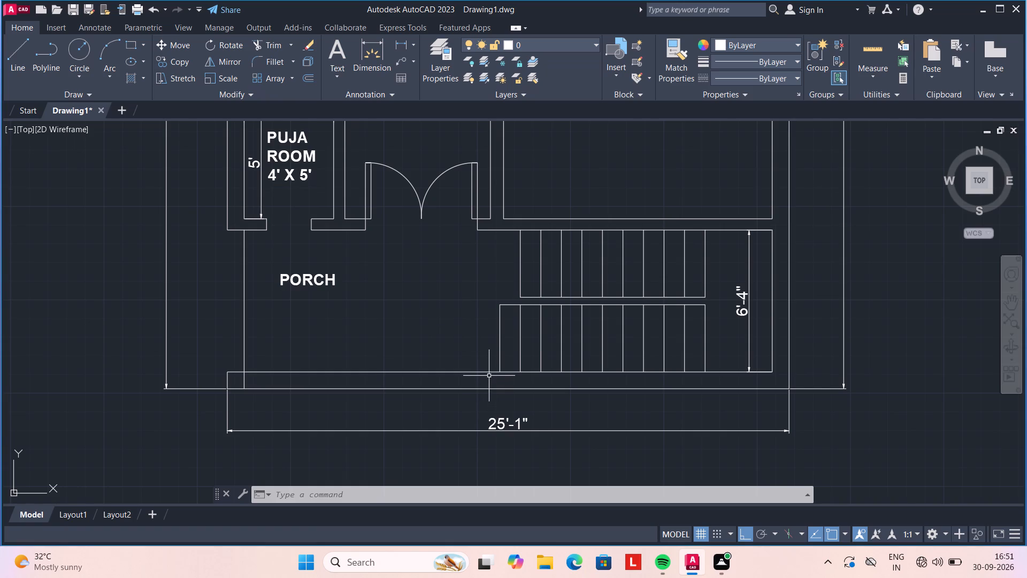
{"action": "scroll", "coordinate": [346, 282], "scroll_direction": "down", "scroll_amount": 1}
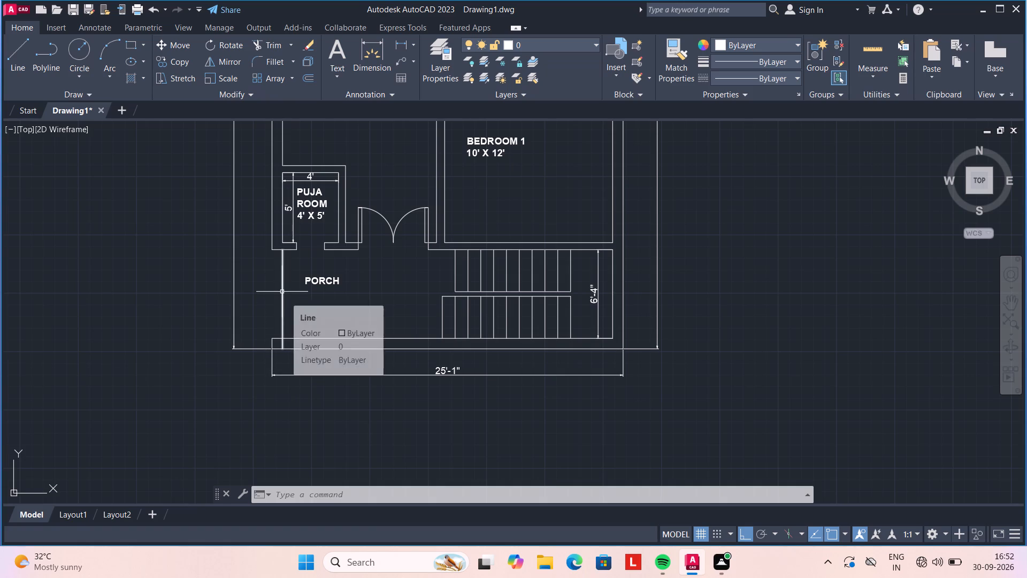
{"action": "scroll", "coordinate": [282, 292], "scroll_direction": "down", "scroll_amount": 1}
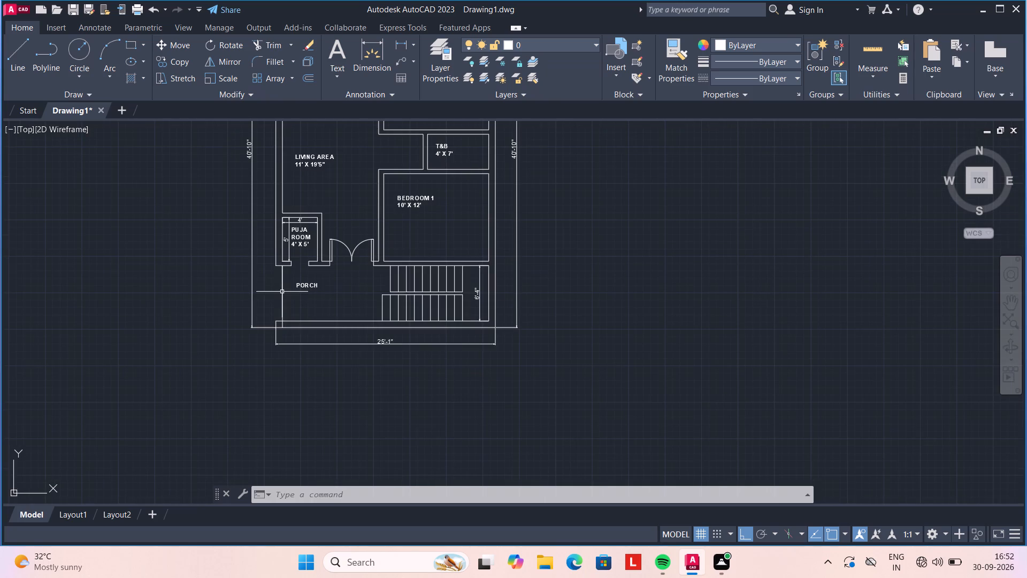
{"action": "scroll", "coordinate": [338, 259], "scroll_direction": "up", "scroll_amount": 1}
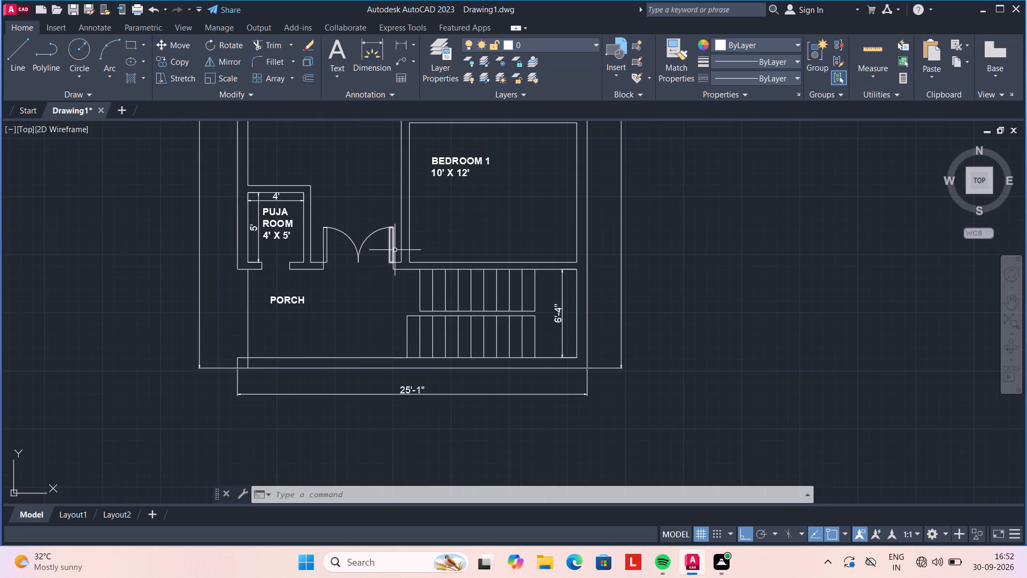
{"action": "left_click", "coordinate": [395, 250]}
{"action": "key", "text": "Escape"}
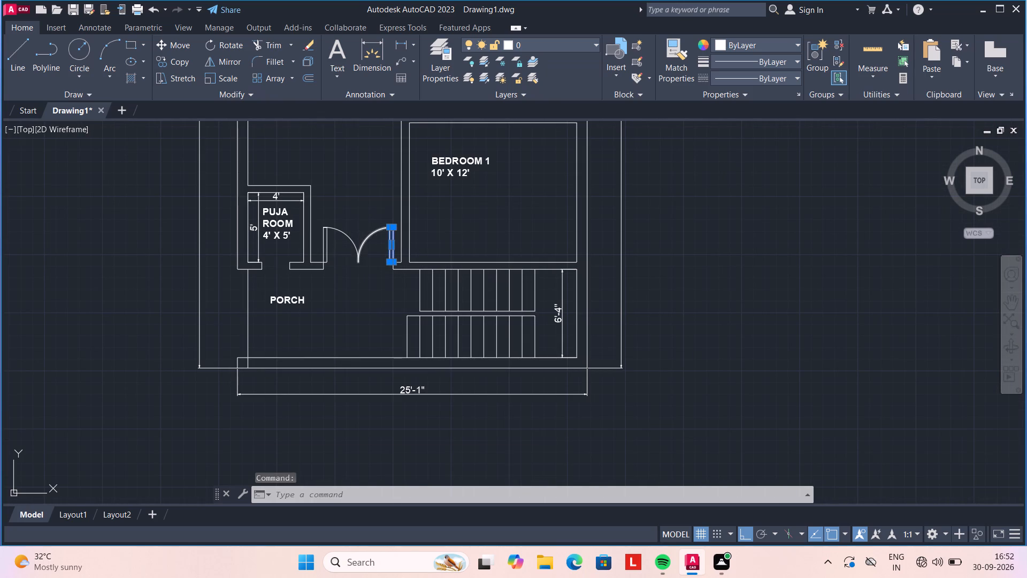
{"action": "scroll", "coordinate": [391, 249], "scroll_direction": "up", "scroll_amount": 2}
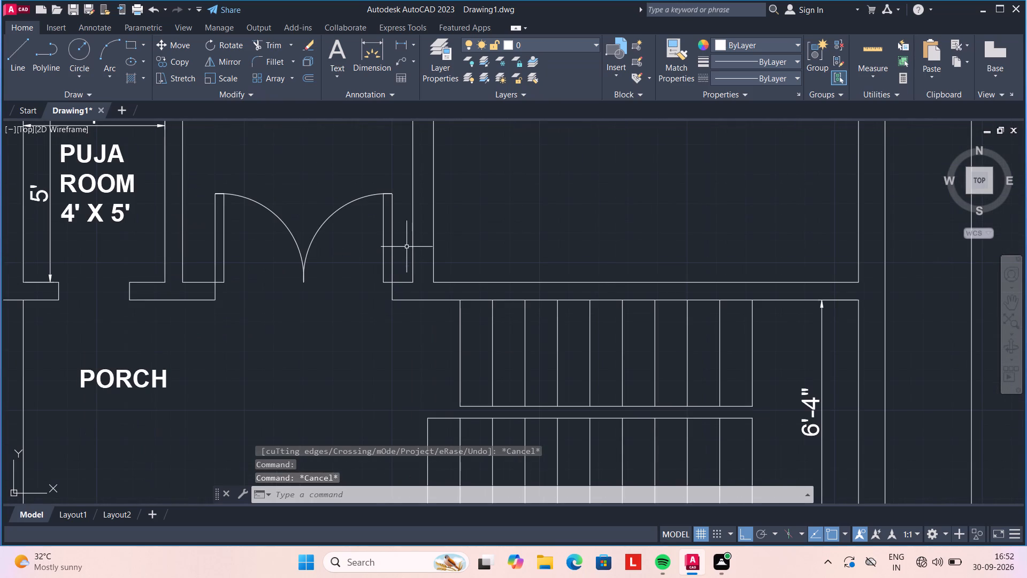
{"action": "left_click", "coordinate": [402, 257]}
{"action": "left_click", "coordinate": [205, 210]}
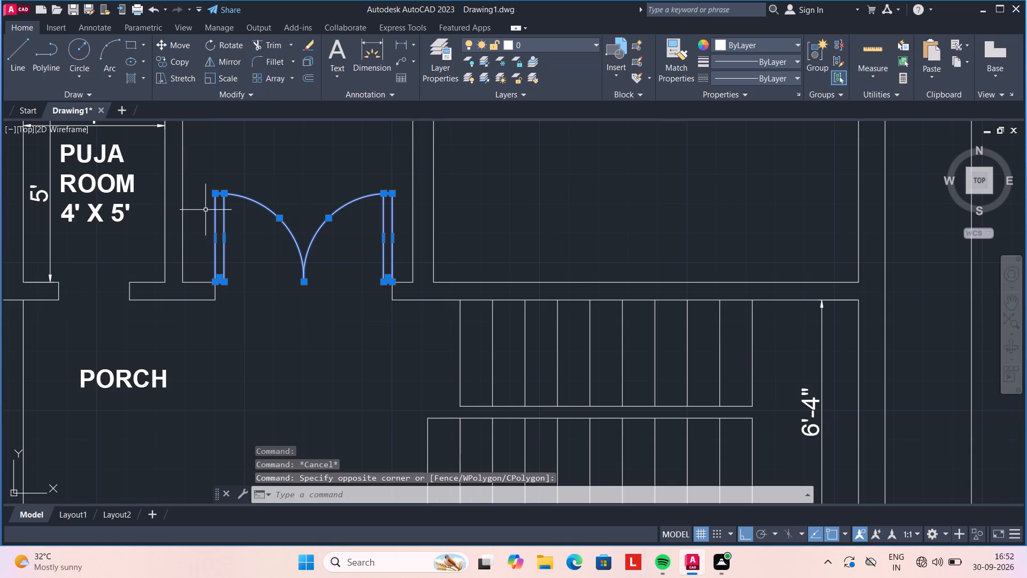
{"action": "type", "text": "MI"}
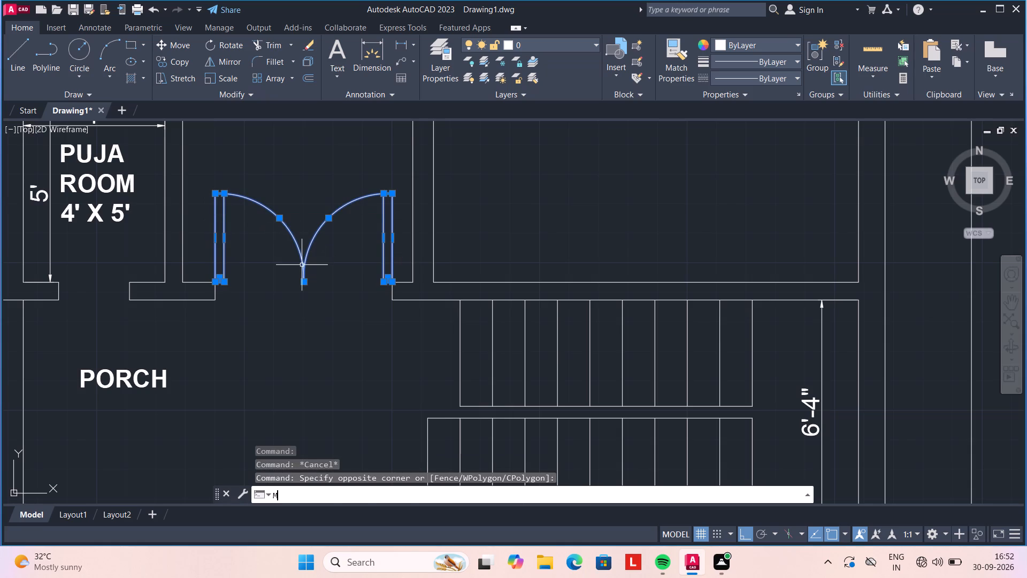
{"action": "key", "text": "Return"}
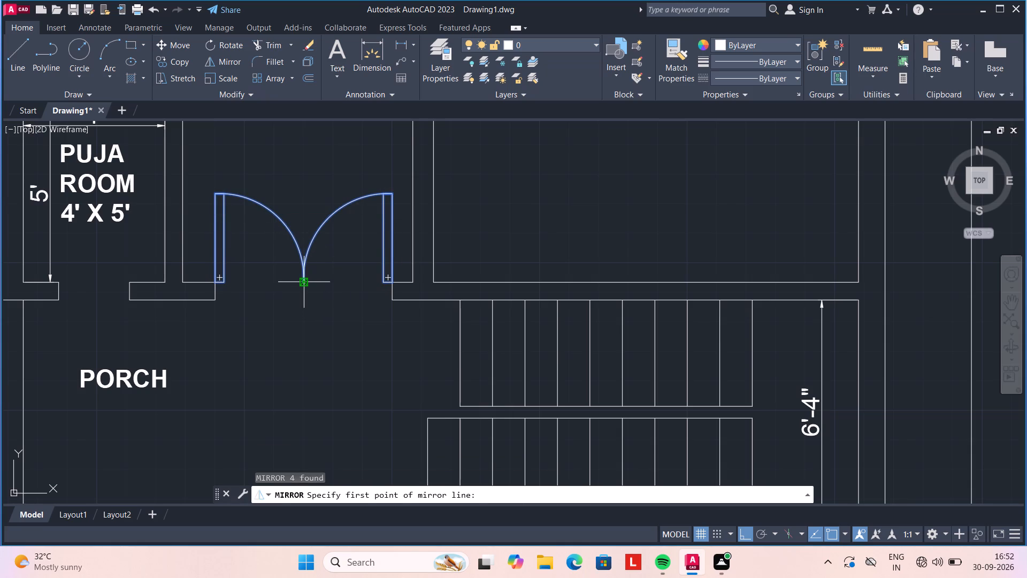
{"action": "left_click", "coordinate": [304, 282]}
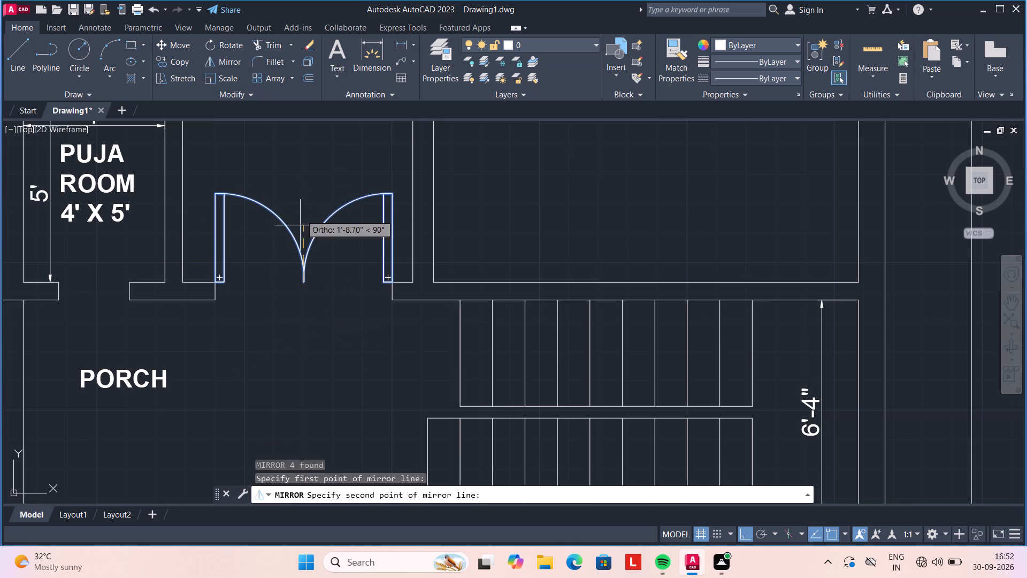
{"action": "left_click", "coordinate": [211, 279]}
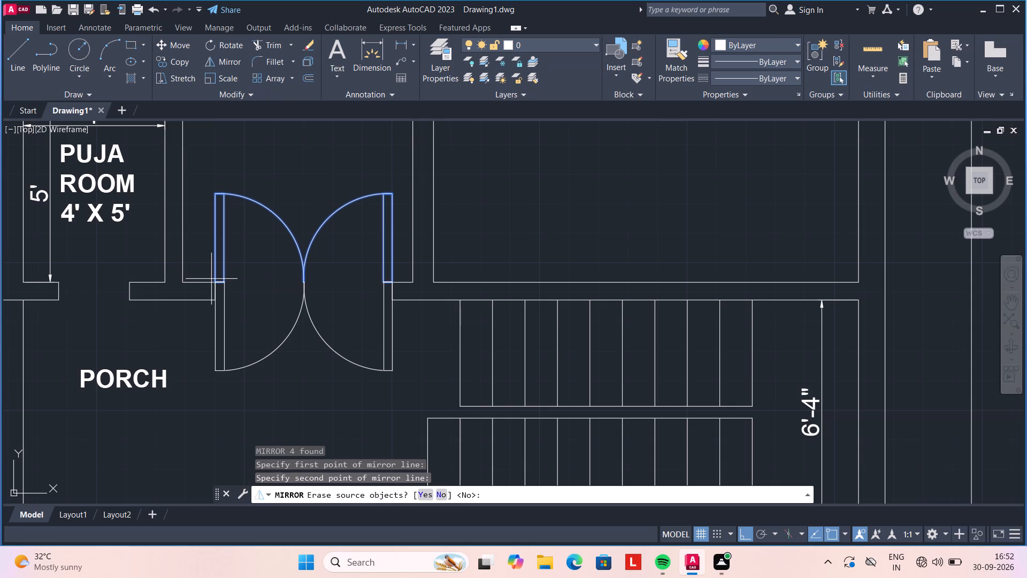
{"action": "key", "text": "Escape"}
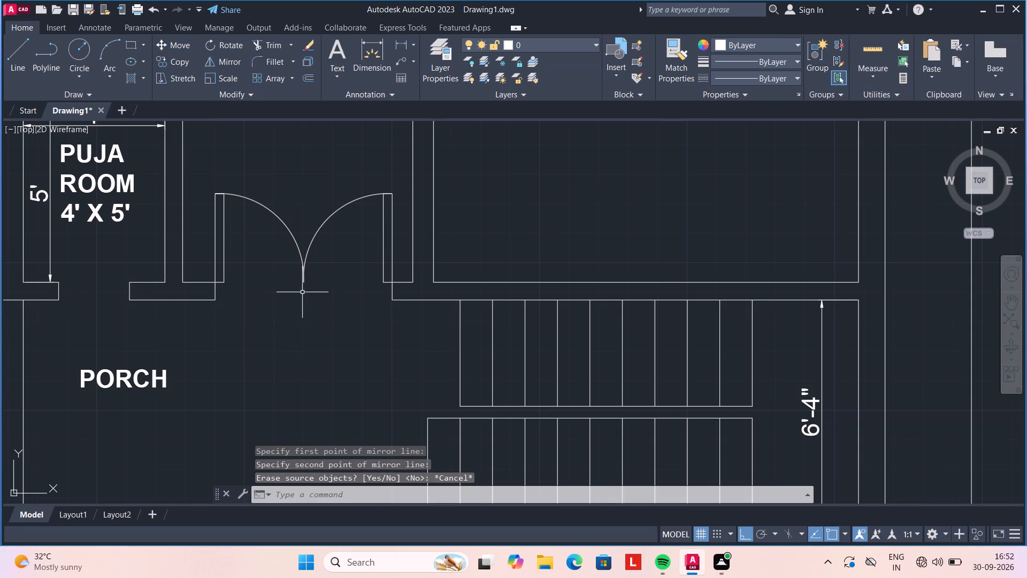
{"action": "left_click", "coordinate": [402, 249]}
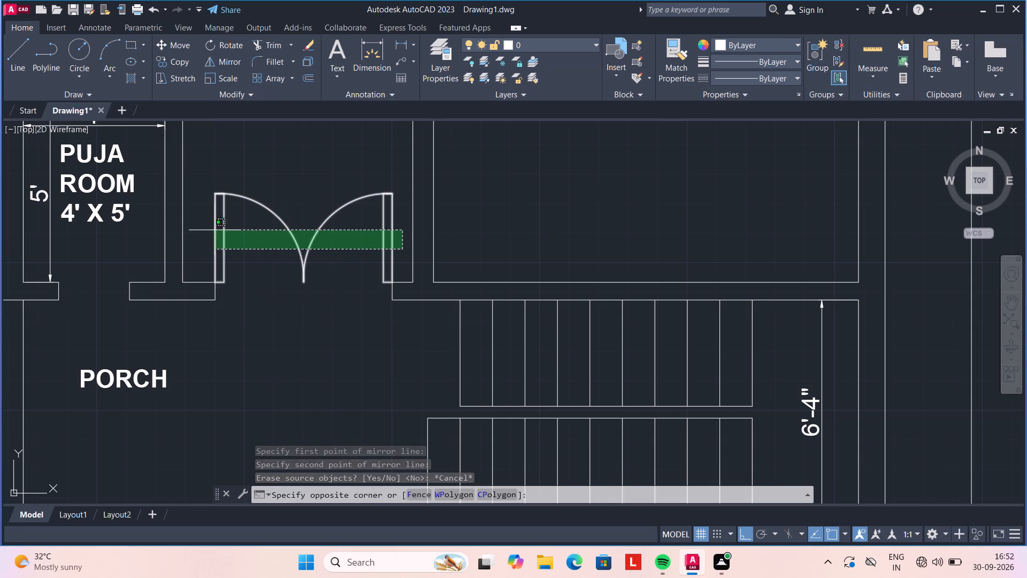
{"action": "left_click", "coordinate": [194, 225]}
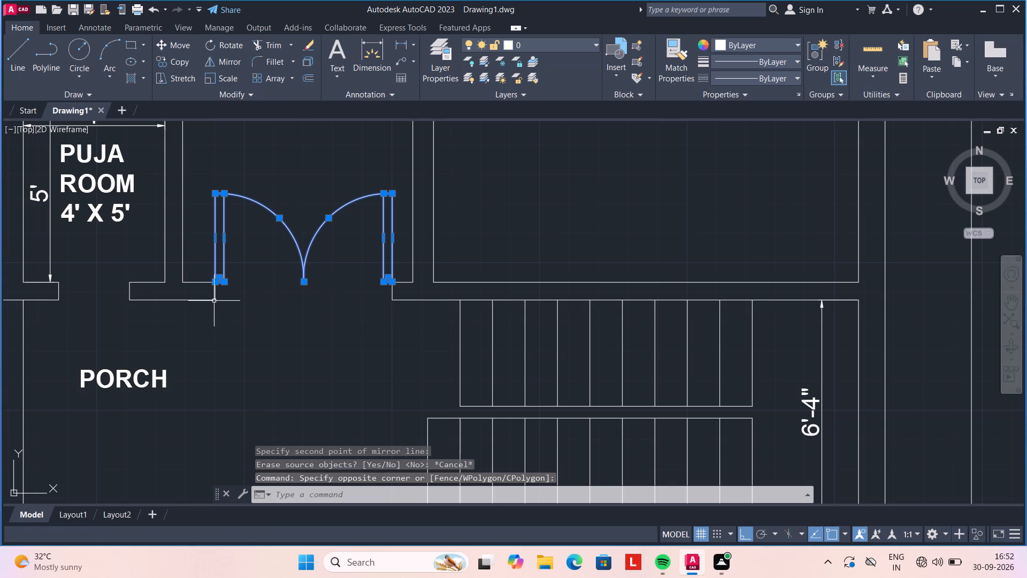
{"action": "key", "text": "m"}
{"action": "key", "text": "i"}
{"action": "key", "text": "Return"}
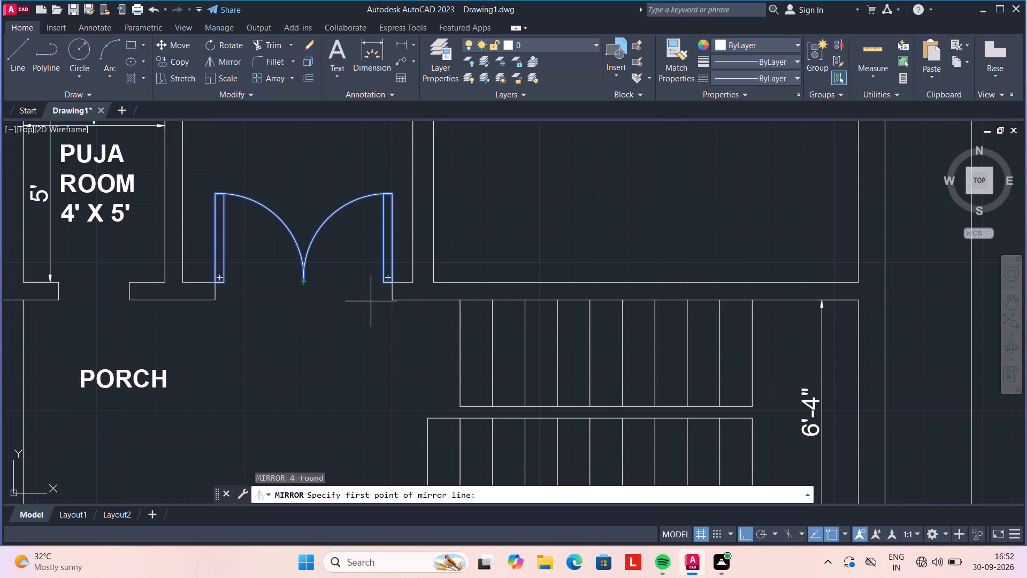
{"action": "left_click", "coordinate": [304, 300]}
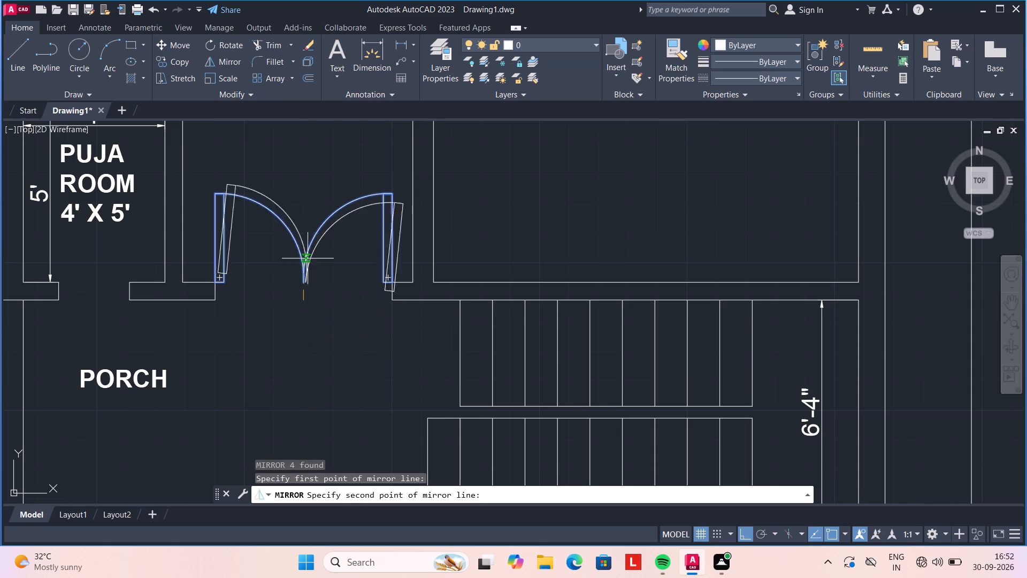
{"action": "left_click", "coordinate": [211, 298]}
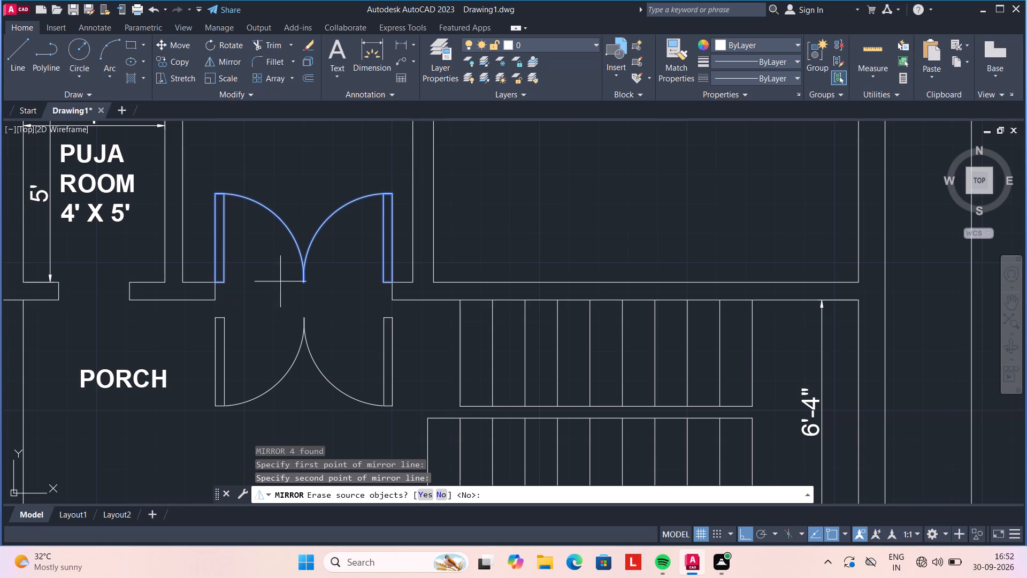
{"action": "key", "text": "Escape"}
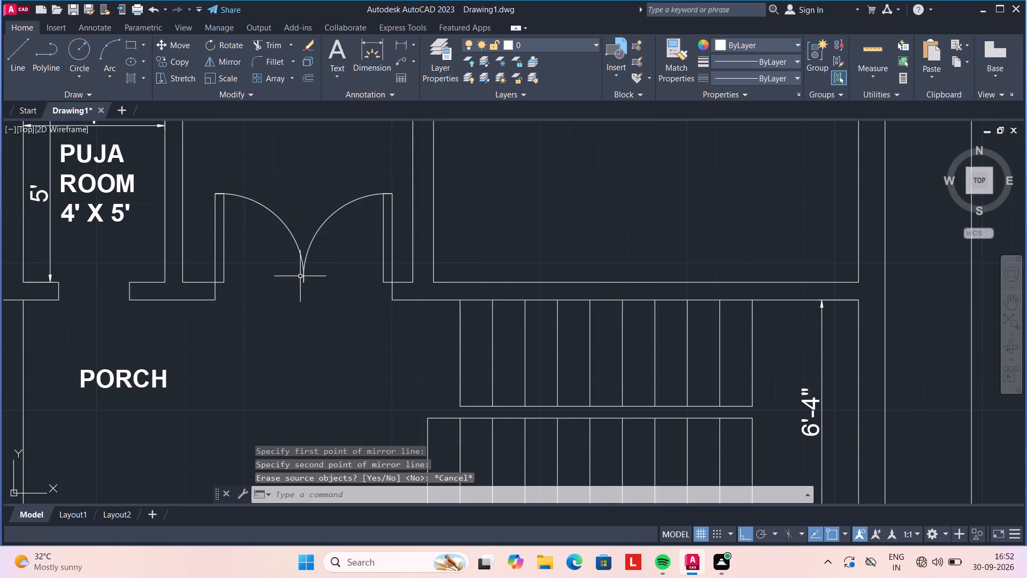
Mirror the double entrance door across the wall's inner face line so it swings toward the porch, erasing the source objects.
{"action": "left_click", "coordinate": [400, 251]}
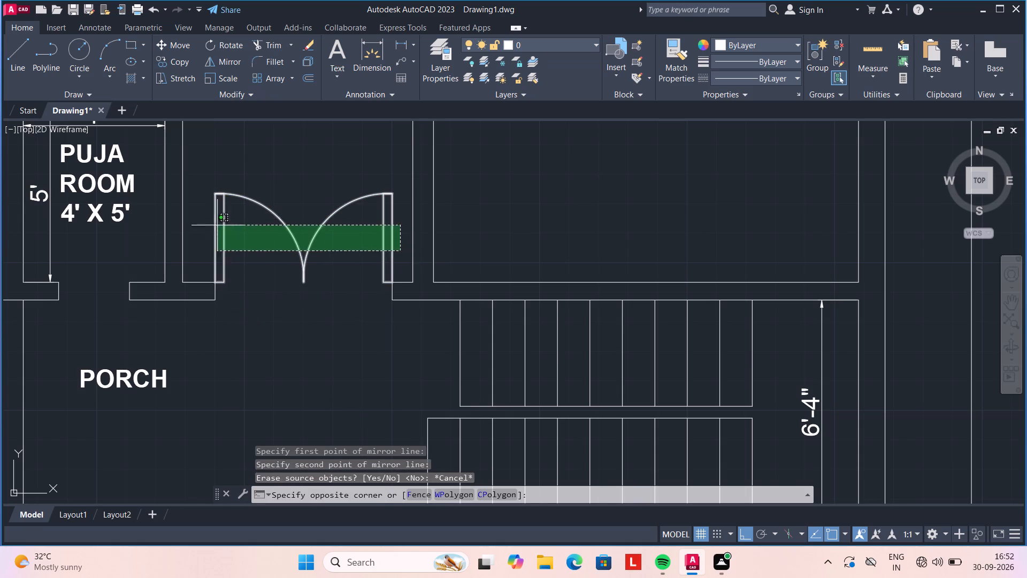
{"action": "left_click", "coordinate": [197, 218]}
{"action": "type", "text": "MI"}
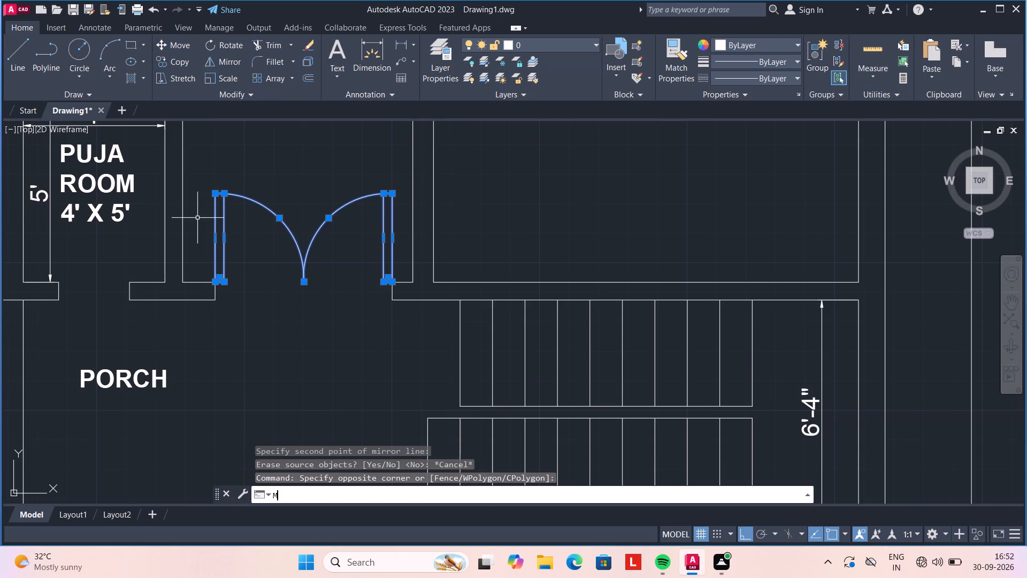
{"action": "key", "text": "space"}
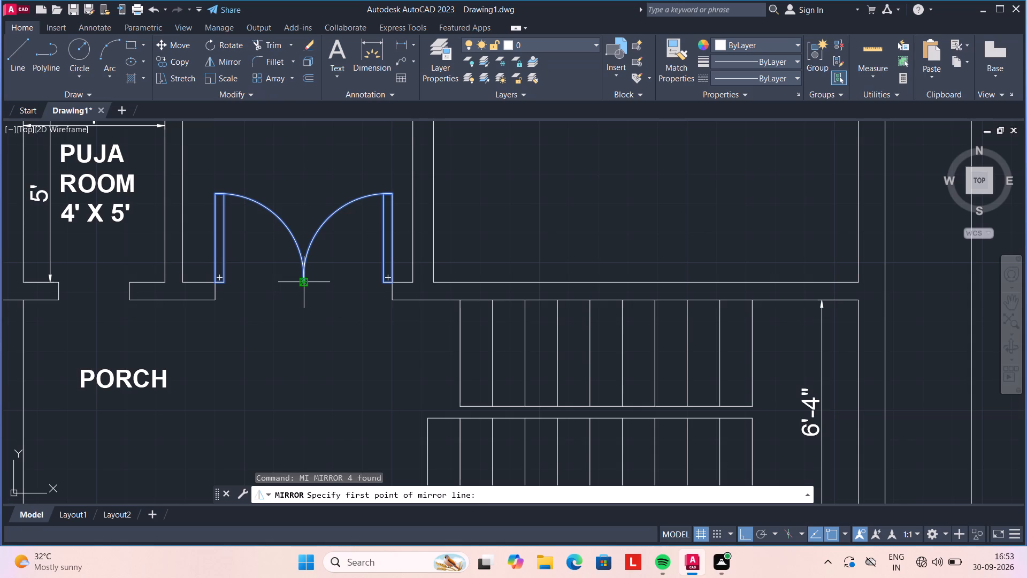
{"action": "left_click", "coordinate": [303, 282]}
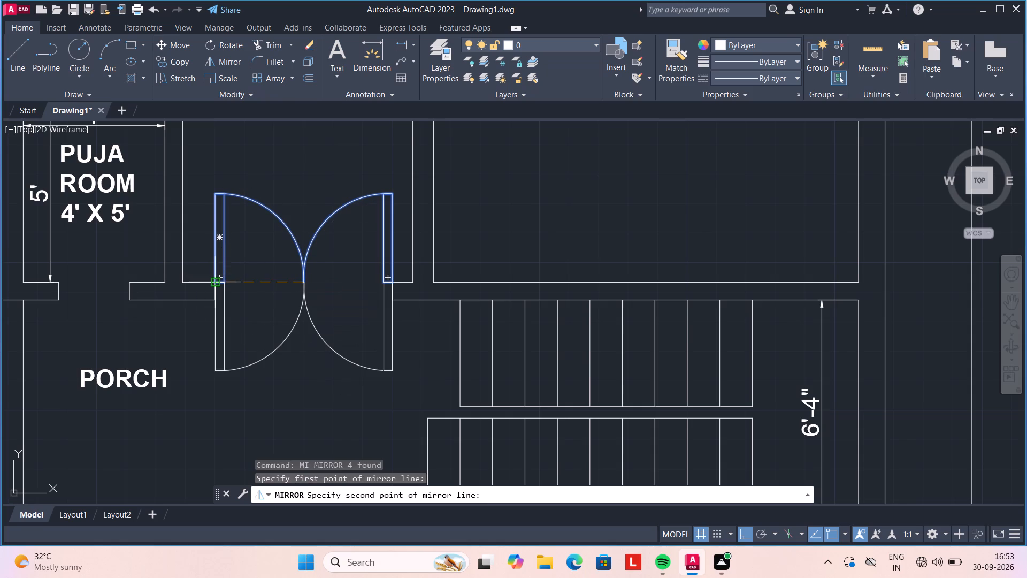
{"action": "left_click", "coordinate": [212, 279]}
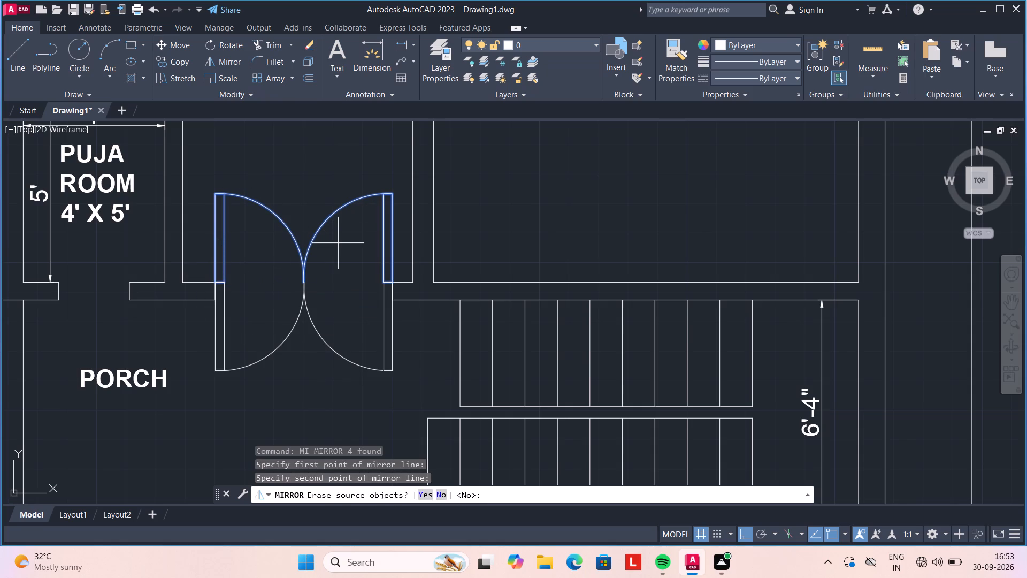
{"action": "left_click", "coordinate": [426, 493]}
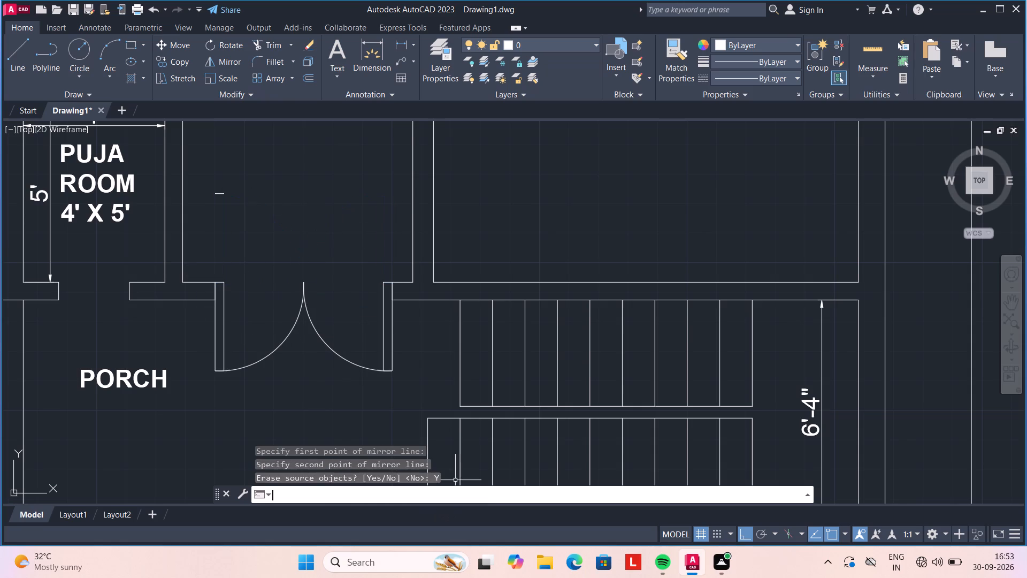
Delete the stray short line left above the entrance door opening in the living area.
{"action": "left_click", "coordinate": [231, 204]}
{"action": "left_click", "coordinate": [204, 176]}
{"action": "key", "text": "Delete"}
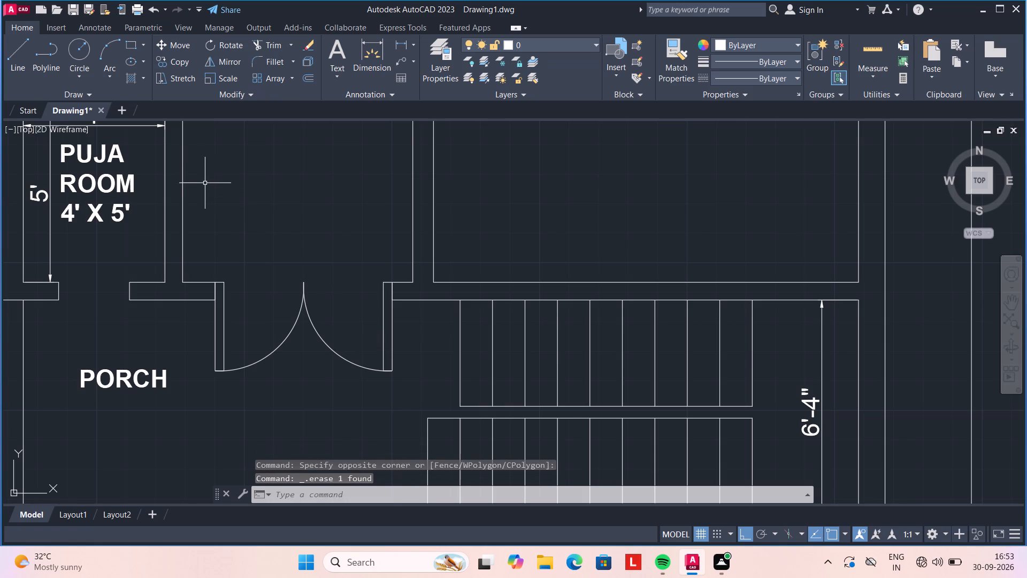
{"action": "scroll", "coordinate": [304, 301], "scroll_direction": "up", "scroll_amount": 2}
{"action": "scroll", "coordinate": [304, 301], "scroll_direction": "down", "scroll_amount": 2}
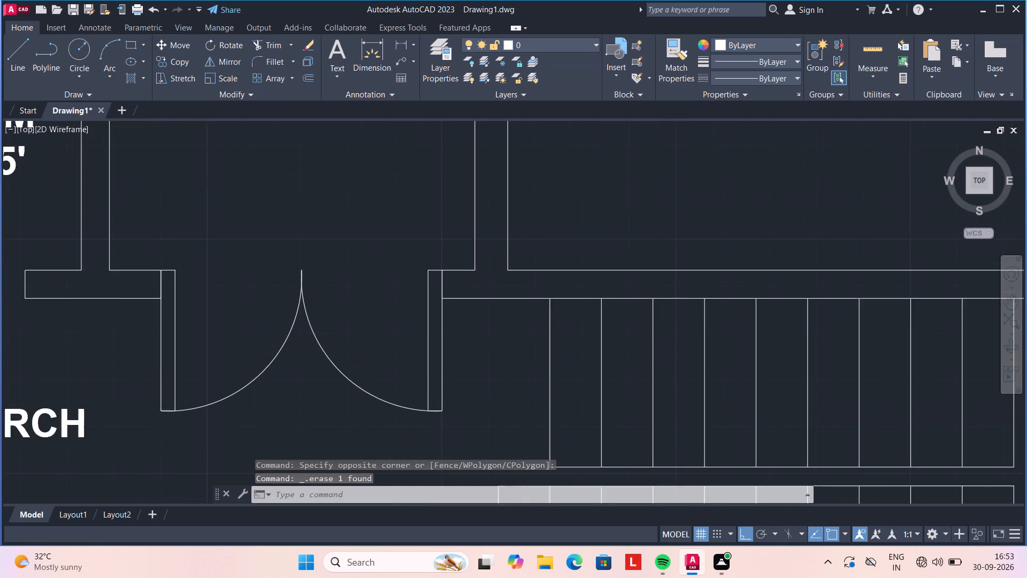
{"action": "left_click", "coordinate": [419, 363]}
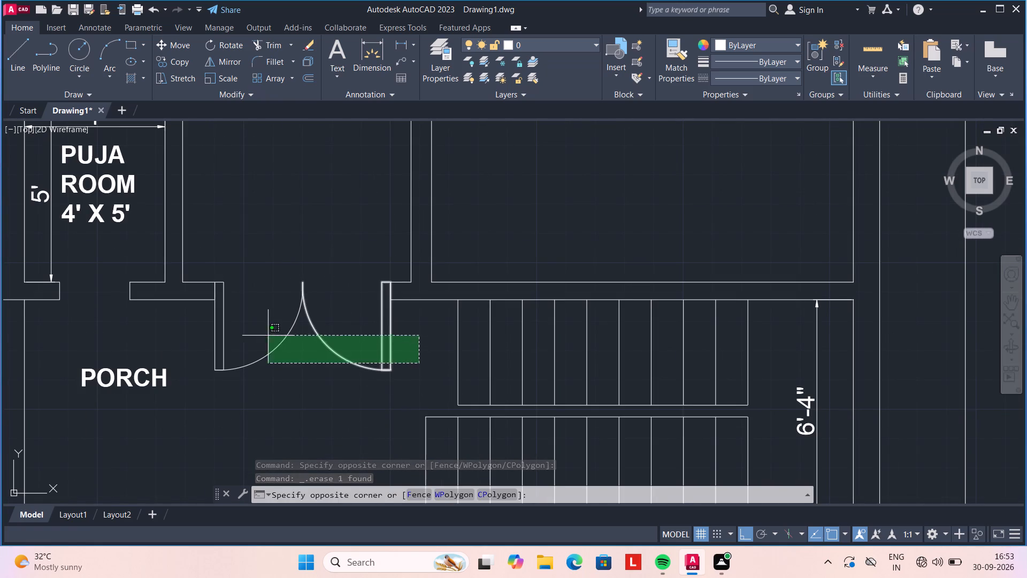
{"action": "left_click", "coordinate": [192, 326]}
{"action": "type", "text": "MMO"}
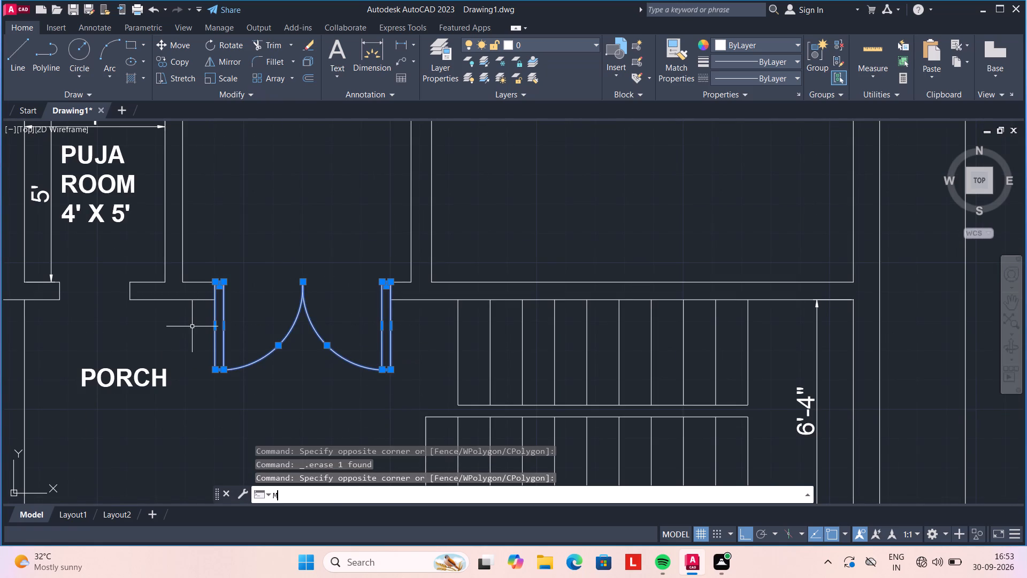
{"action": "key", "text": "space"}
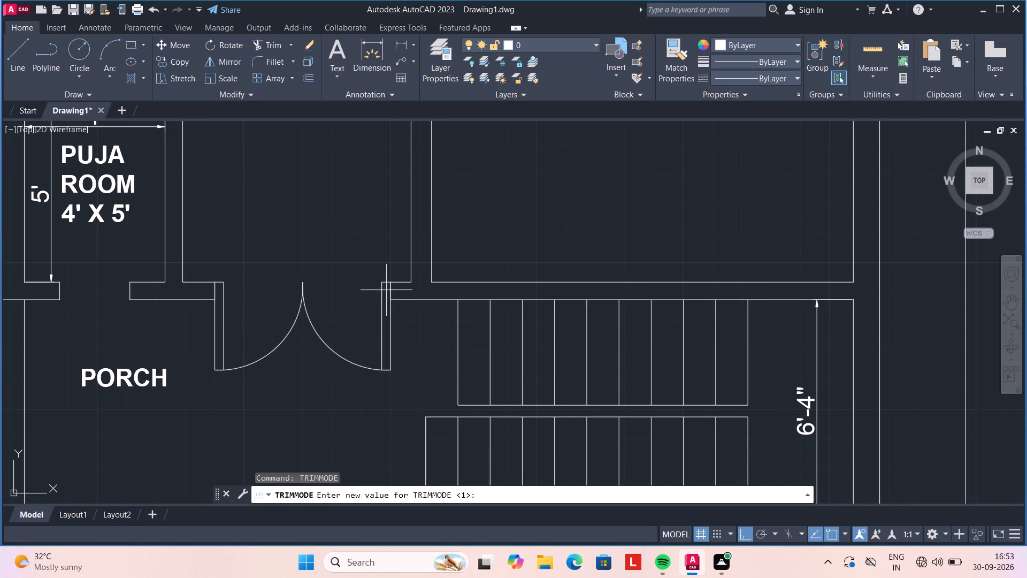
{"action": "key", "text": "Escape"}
Move the mirrored entrance door down from the wall's inner face corner to its outer face corner at the opening's west jamb.
{"action": "left_click", "coordinate": [413, 378]}
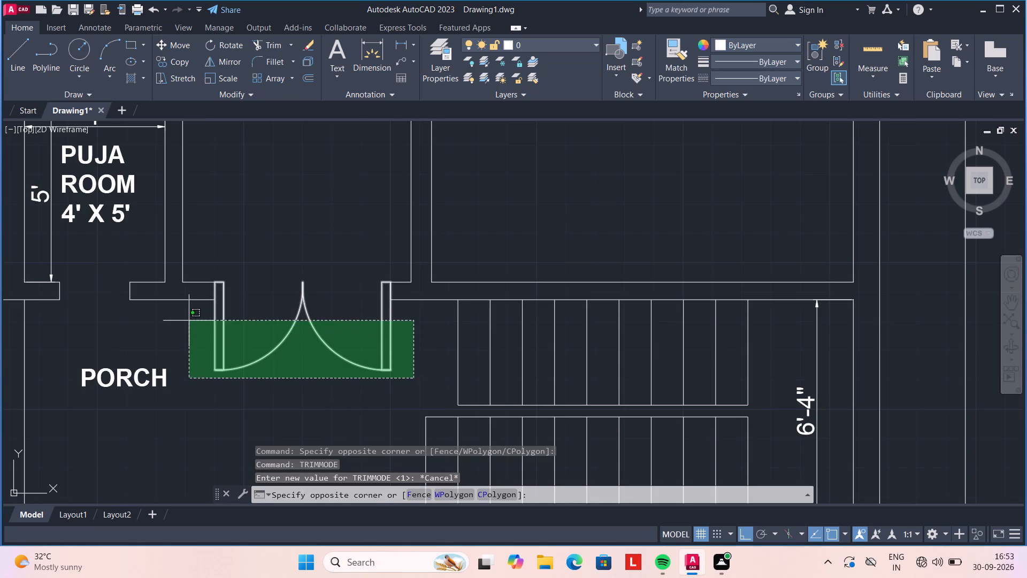
{"action": "left_click", "coordinate": [170, 320]}
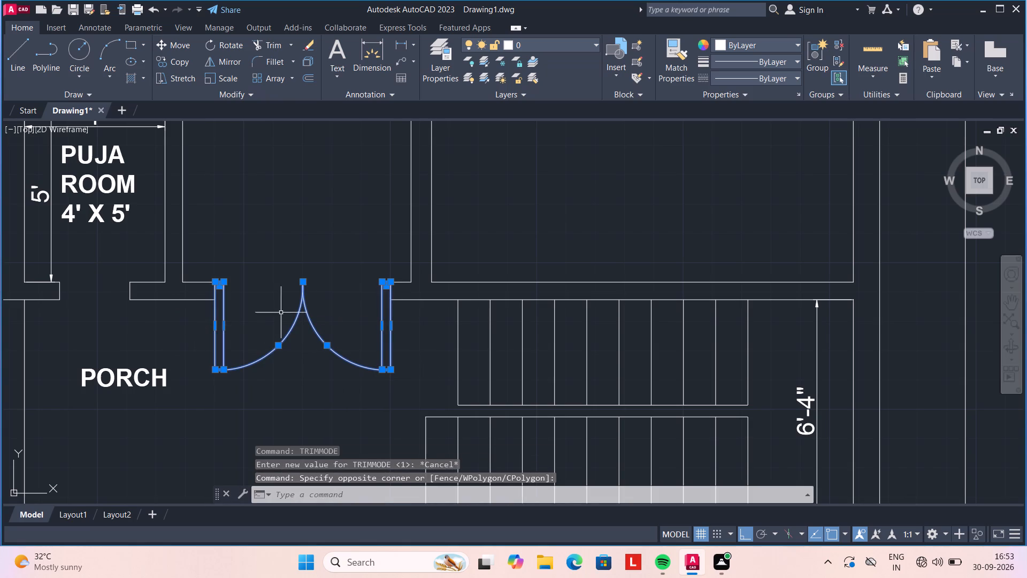
{"action": "right_click", "coordinate": [317, 322]}
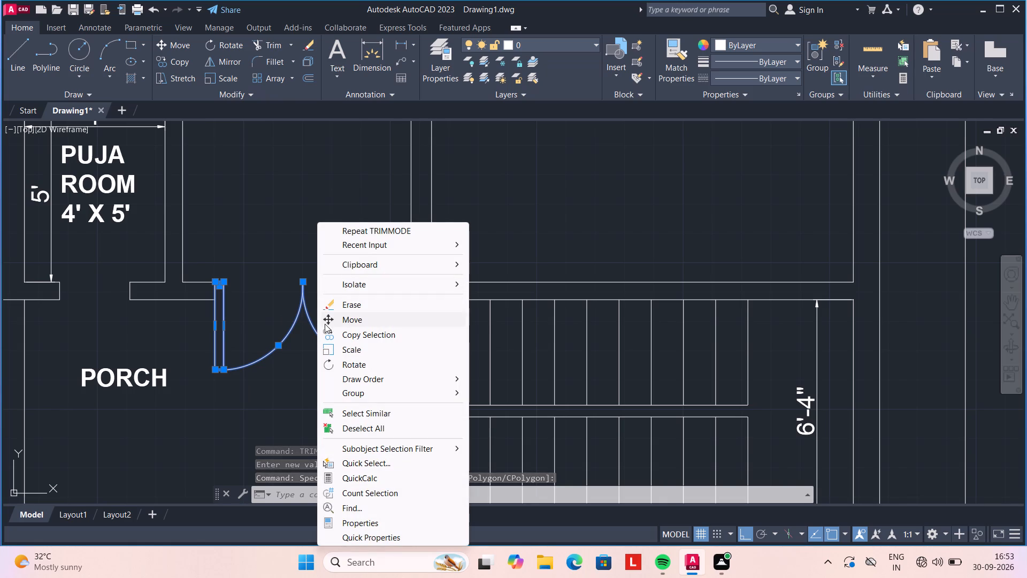
{"action": "left_click", "coordinate": [329, 316]}
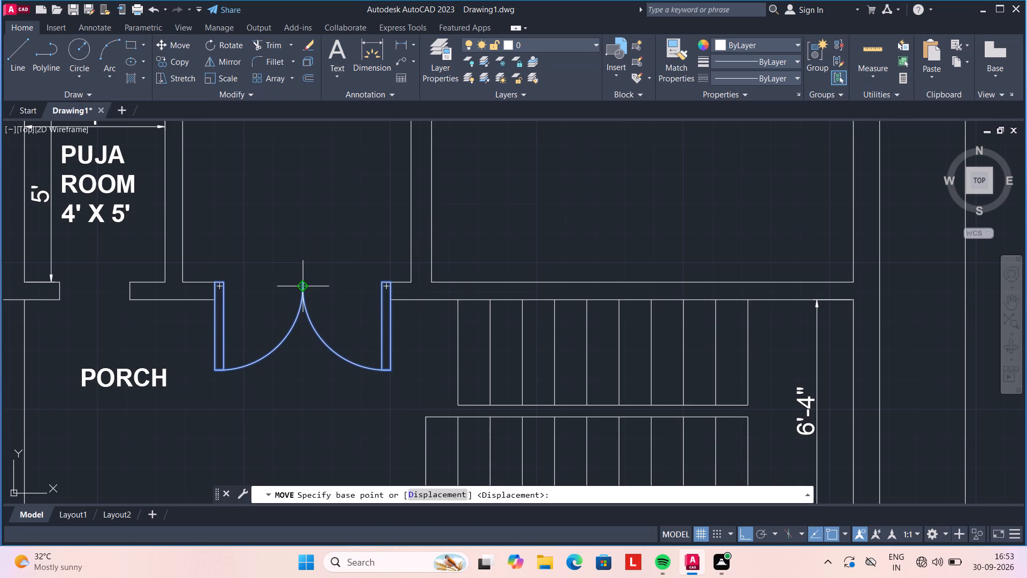
{"action": "scroll", "coordinate": [302, 286], "scroll_direction": "up", "scroll_amount": 2}
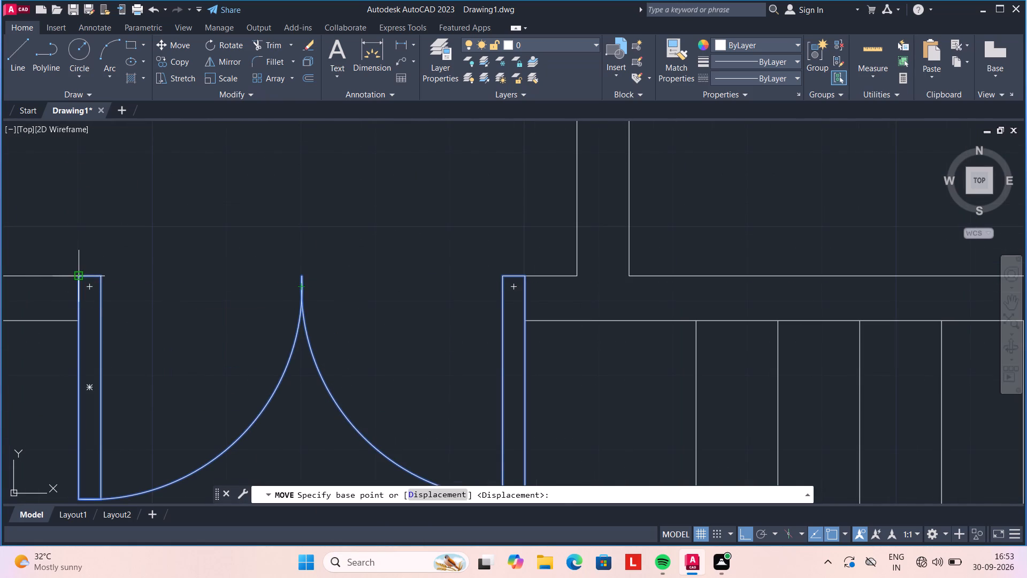
{"action": "left_click", "coordinate": [82, 277]}
{"action": "left_click", "coordinate": [79, 321]}
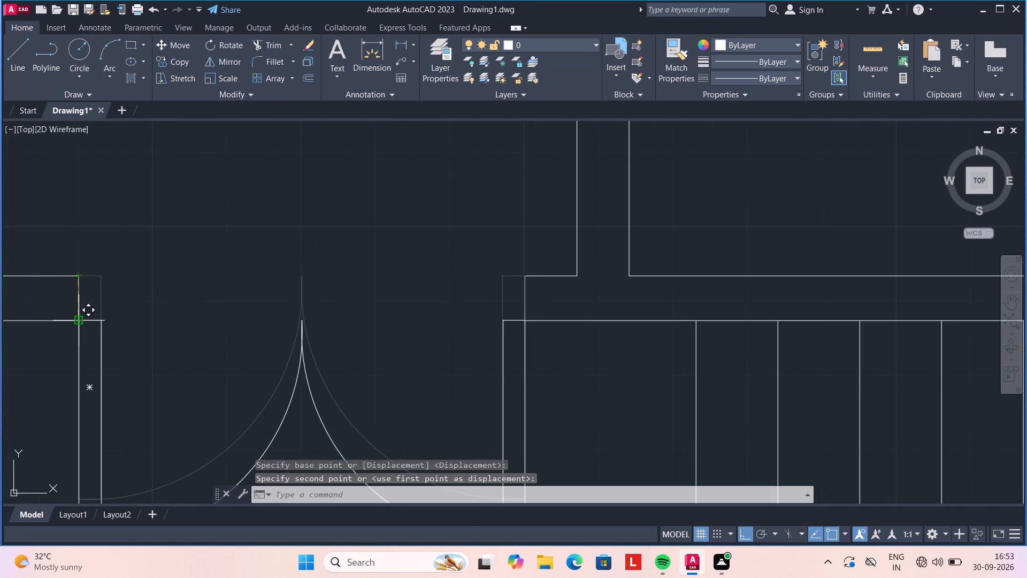
{"action": "key", "text": "Escape"}
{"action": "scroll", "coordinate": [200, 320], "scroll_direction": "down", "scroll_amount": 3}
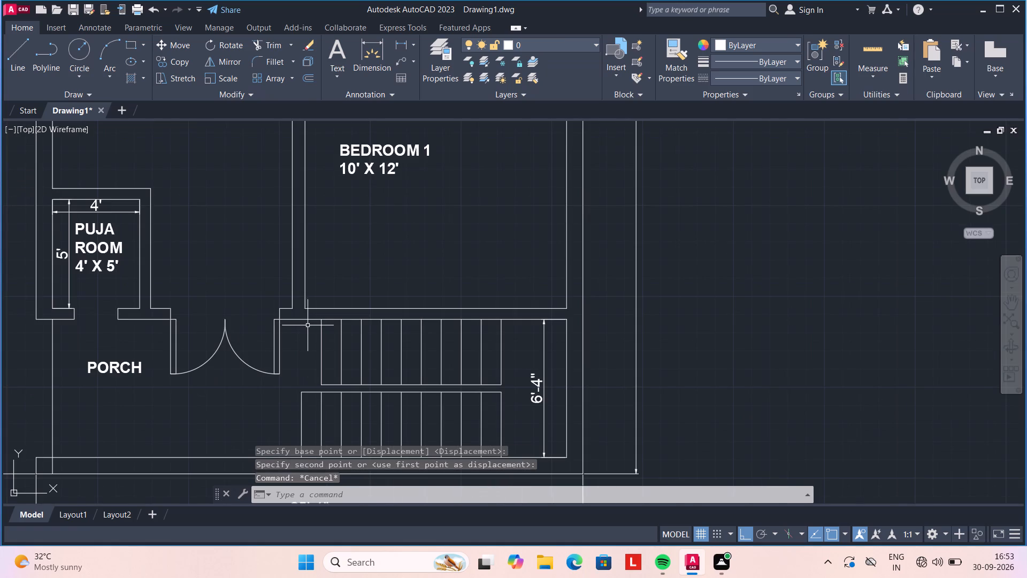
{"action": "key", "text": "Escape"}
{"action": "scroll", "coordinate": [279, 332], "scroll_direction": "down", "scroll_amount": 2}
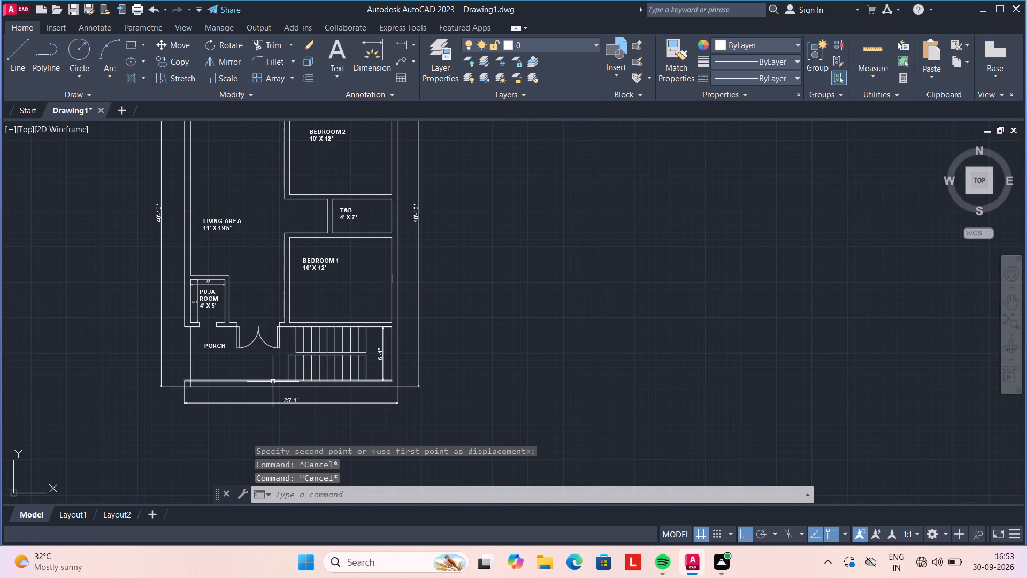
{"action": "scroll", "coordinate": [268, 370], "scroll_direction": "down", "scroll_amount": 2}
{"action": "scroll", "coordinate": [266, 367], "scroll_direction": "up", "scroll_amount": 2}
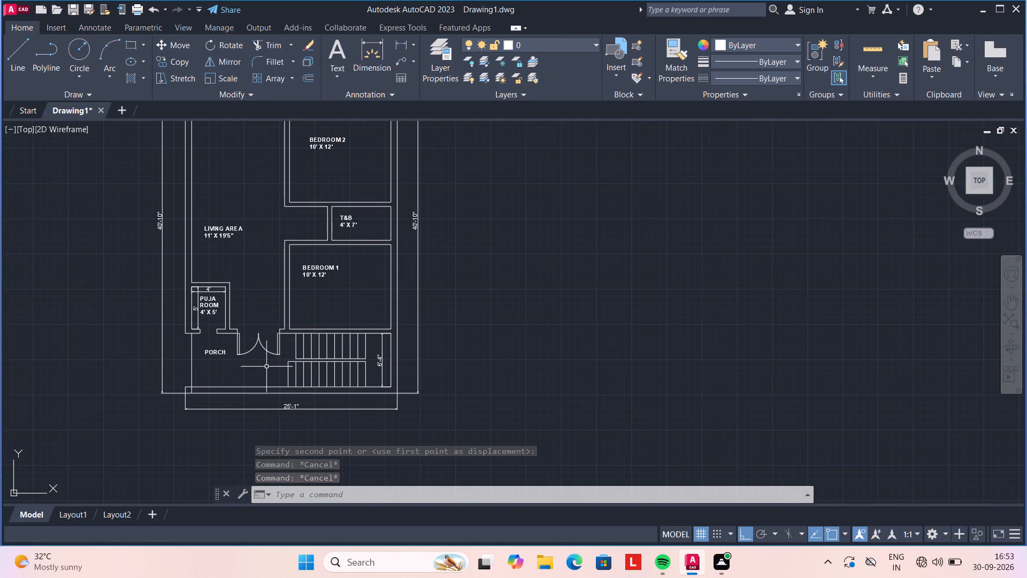
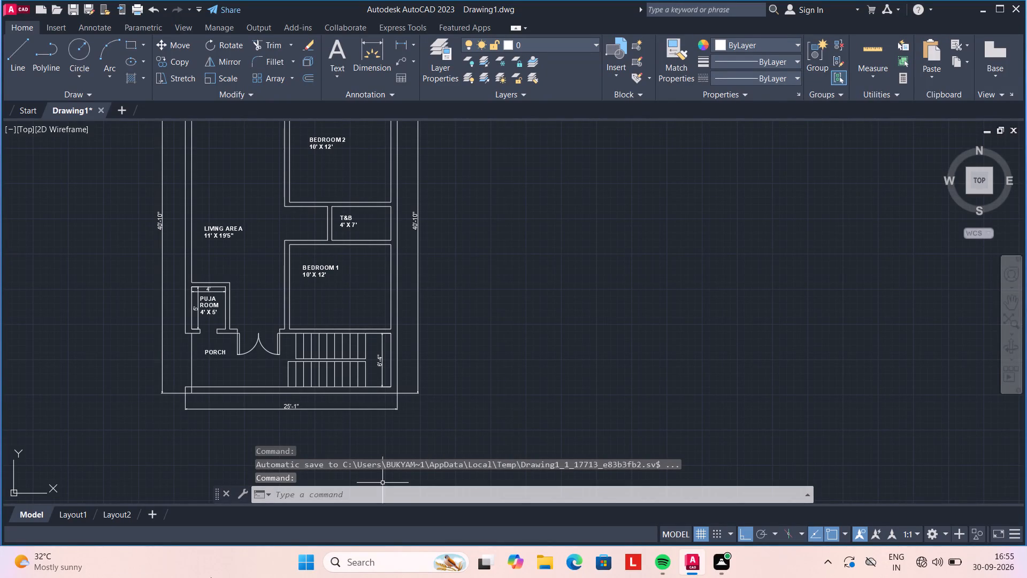
Delete the 6'-4" dimension beside the staircase.
{"action": "scroll", "coordinate": [288, 391], "scroll_direction": "up", "scroll_amount": 2}
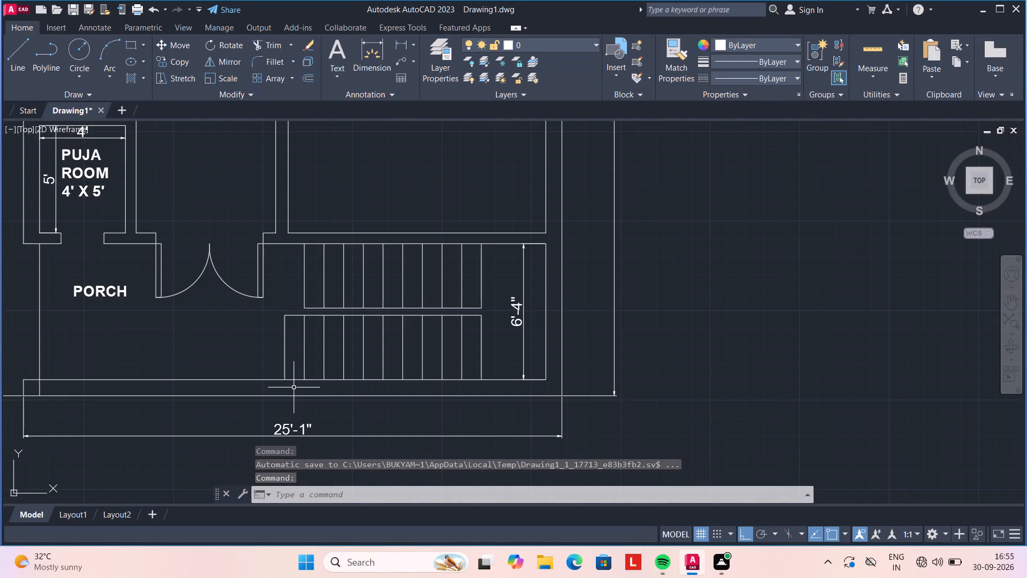
{"action": "left_click", "coordinate": [525, 333]}
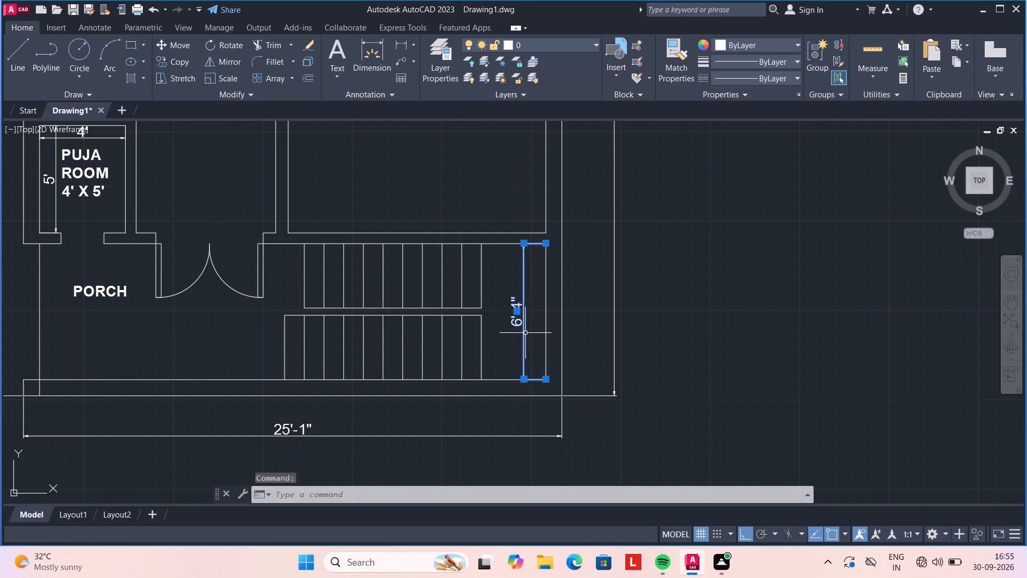
{"action": "key", "text": "Delete"}
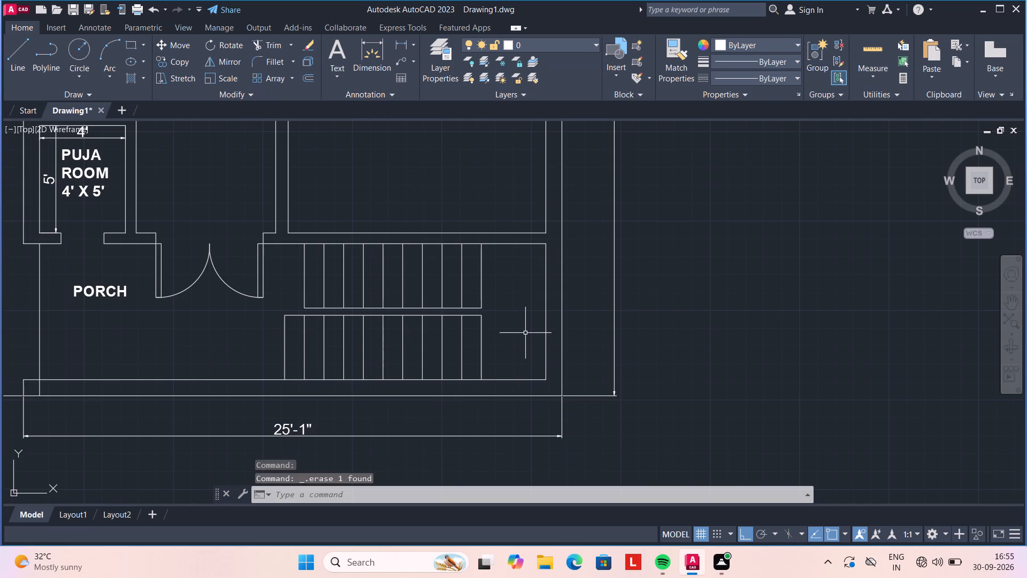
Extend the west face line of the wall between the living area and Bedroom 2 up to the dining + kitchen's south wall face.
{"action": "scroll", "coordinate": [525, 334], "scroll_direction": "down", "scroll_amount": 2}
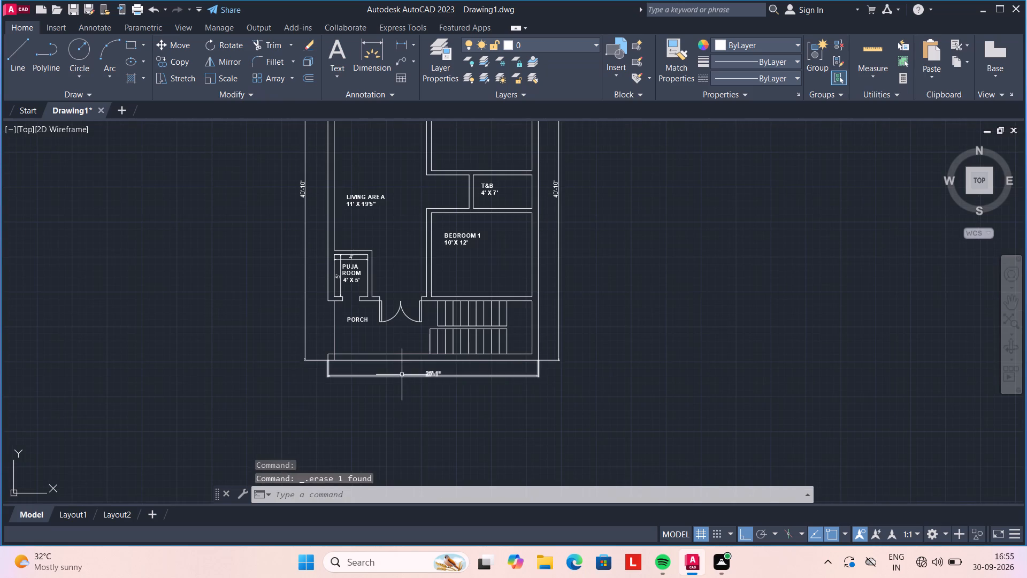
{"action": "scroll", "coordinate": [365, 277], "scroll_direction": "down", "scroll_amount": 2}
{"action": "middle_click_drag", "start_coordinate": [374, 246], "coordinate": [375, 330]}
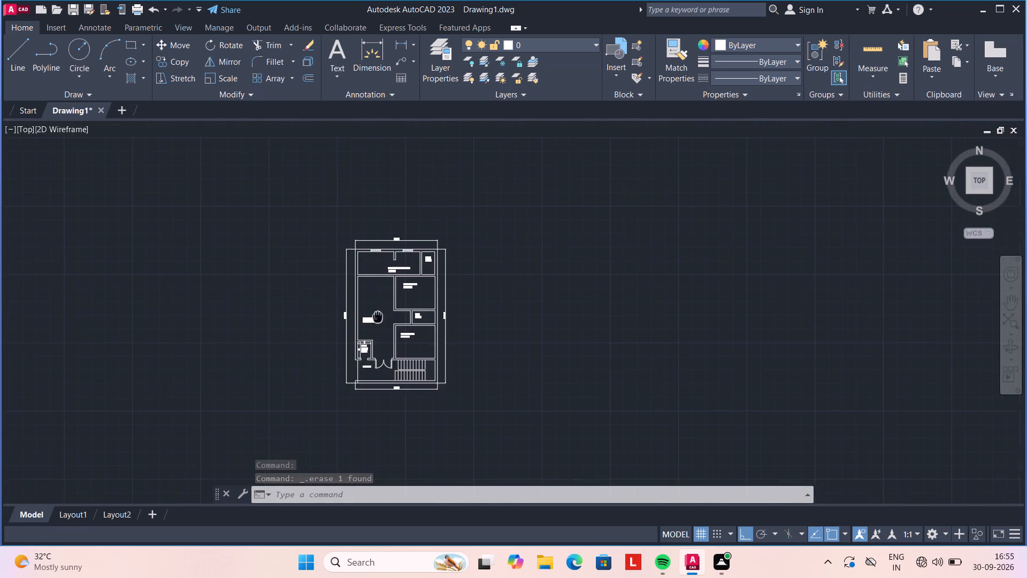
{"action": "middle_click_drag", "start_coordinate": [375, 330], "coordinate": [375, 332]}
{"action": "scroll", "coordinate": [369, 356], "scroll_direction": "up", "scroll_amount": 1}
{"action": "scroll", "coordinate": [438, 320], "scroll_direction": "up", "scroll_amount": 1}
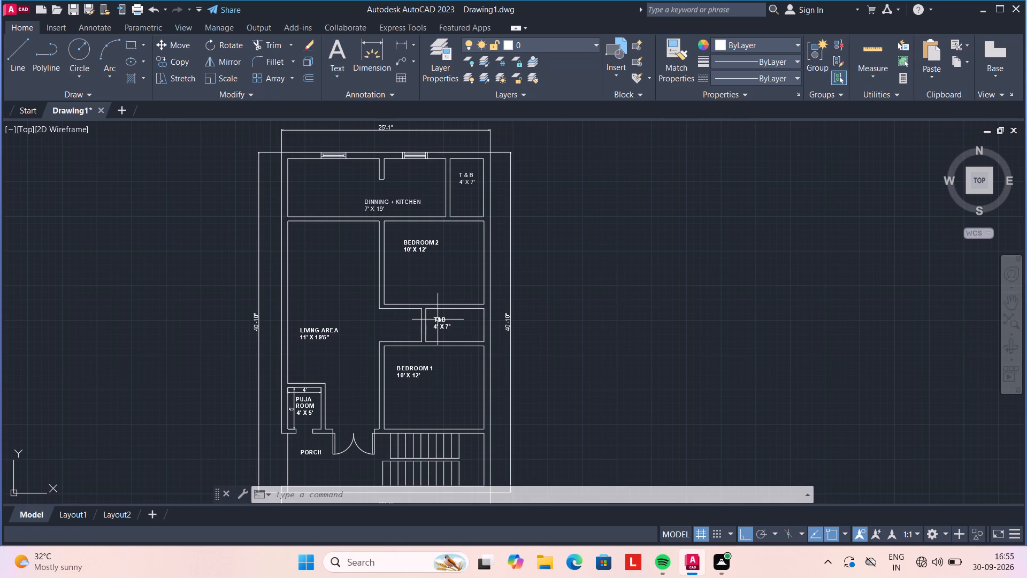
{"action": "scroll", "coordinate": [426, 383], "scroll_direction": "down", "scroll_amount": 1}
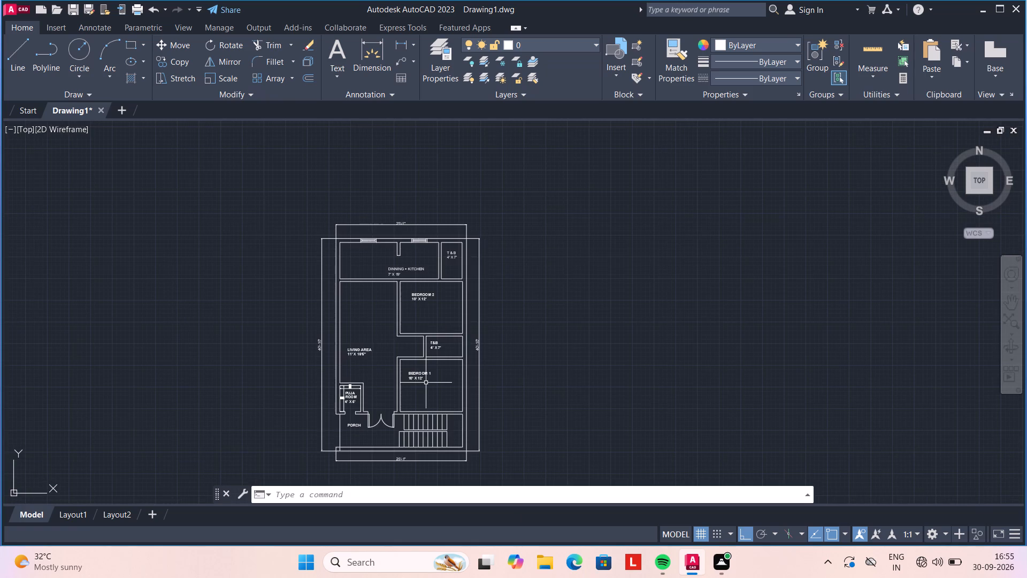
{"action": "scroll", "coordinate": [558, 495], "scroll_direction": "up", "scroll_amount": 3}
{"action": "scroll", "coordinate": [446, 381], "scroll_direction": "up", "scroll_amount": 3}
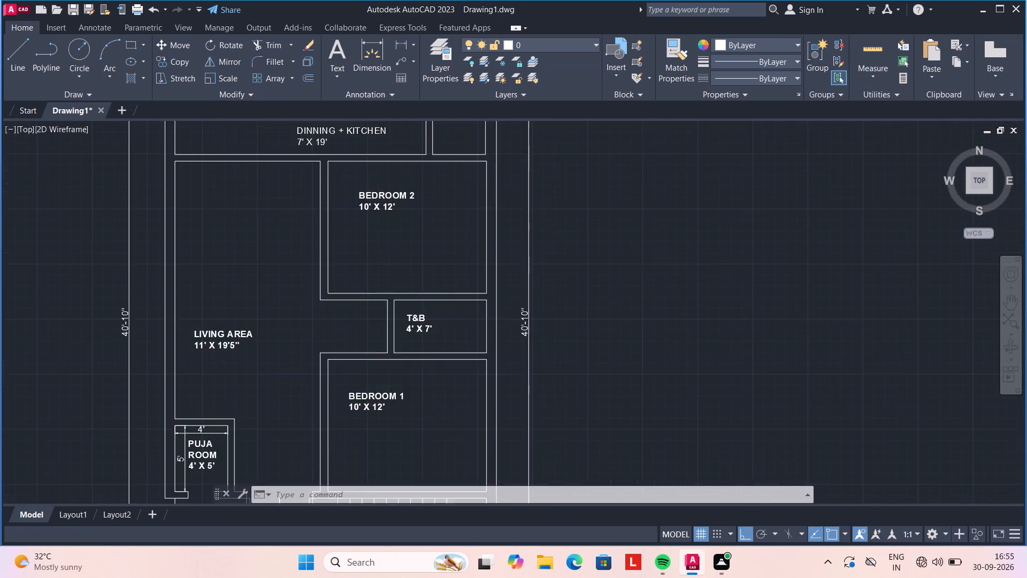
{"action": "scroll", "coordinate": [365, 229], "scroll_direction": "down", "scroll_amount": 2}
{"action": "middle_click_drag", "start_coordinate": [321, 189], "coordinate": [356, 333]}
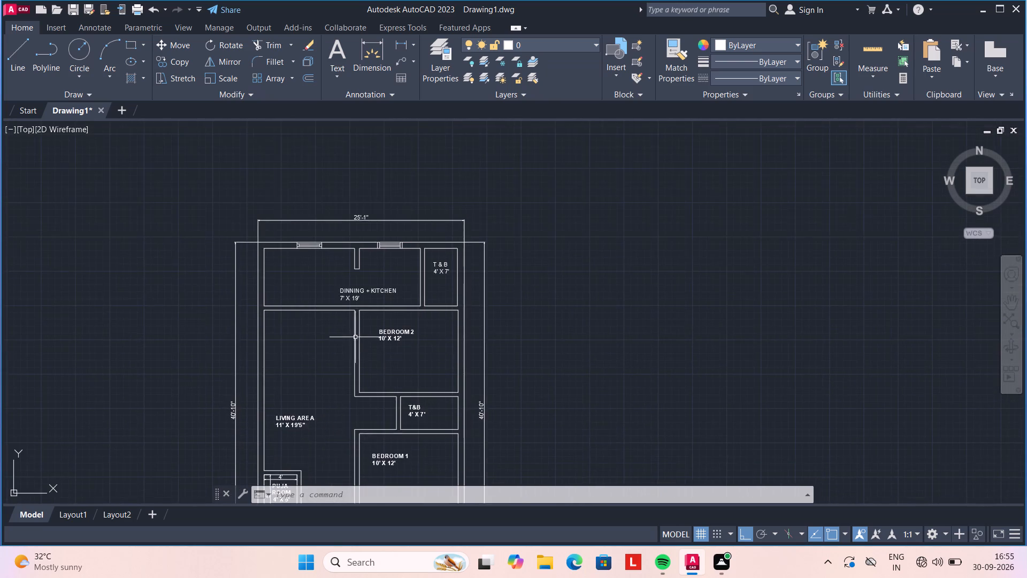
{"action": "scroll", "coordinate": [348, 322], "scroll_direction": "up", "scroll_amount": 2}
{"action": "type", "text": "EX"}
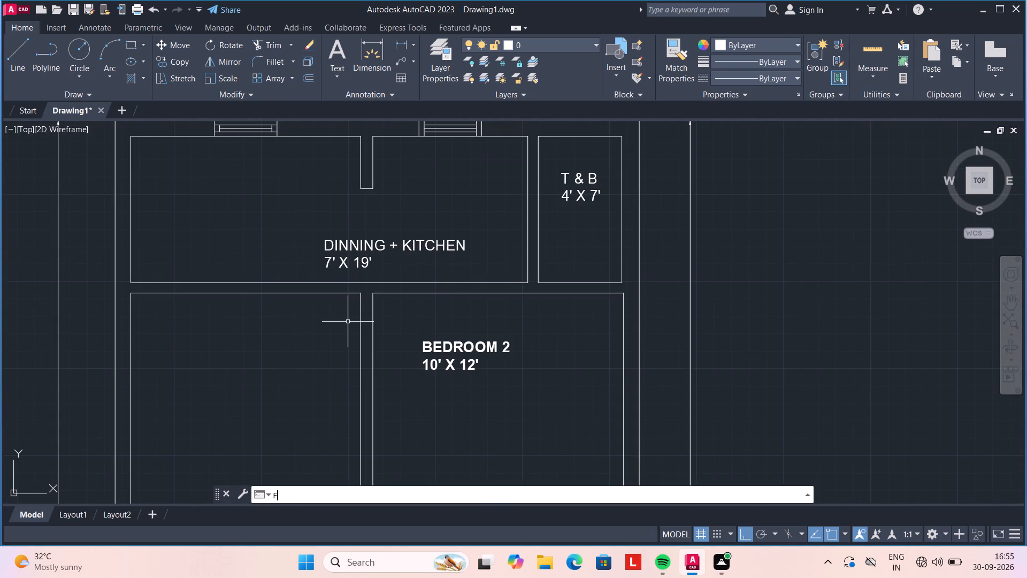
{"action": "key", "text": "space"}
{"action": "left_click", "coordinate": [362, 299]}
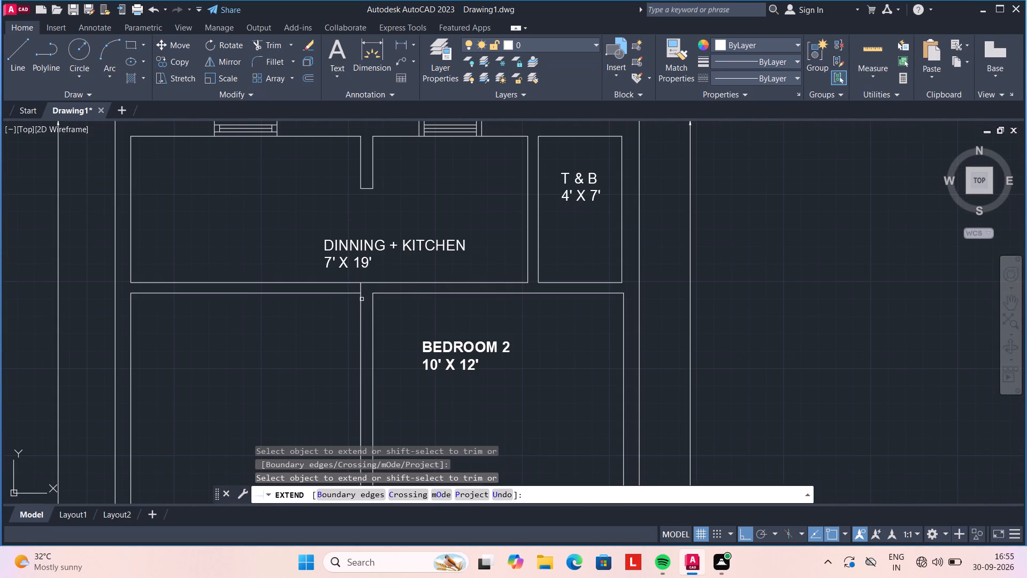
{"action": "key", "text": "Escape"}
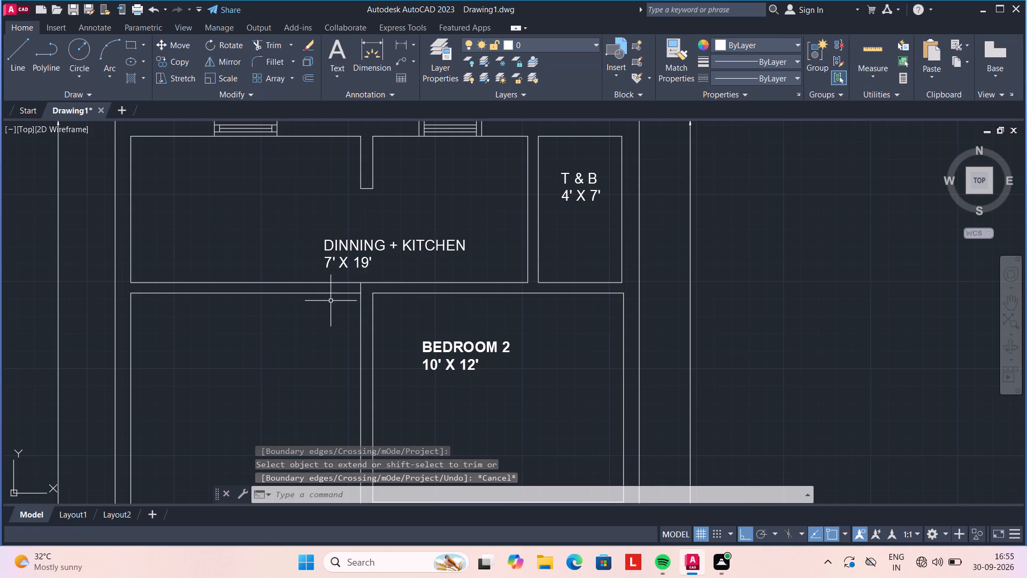
Draw a short vertical line across the wall between the living area and dining + kitchen, at the midpoint of its living-side face.
{"action": "type", "text": "L"}
{"action": "key", "text": "space"}
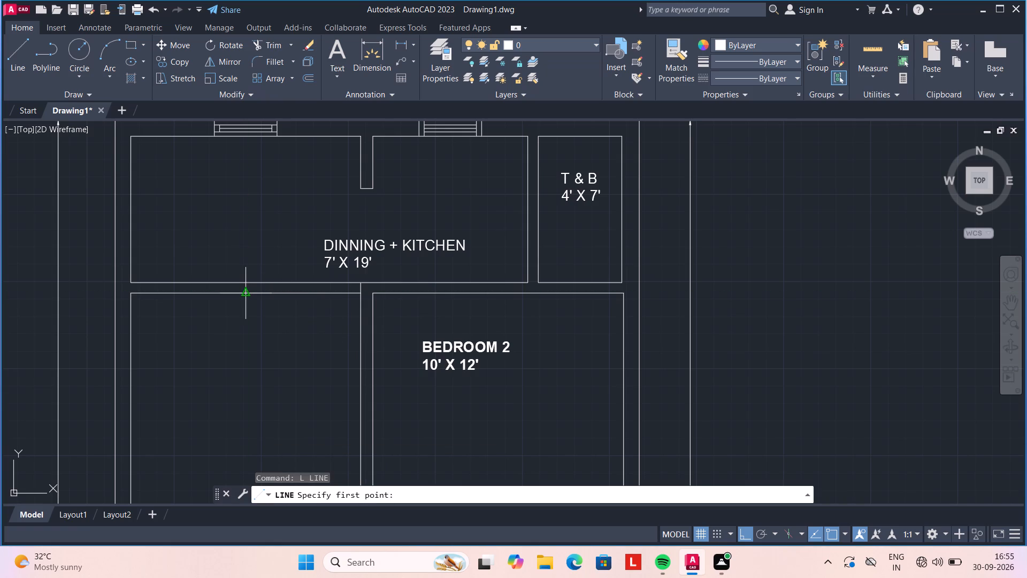
{"action": "left_click", "coordinate": [244, 296]}
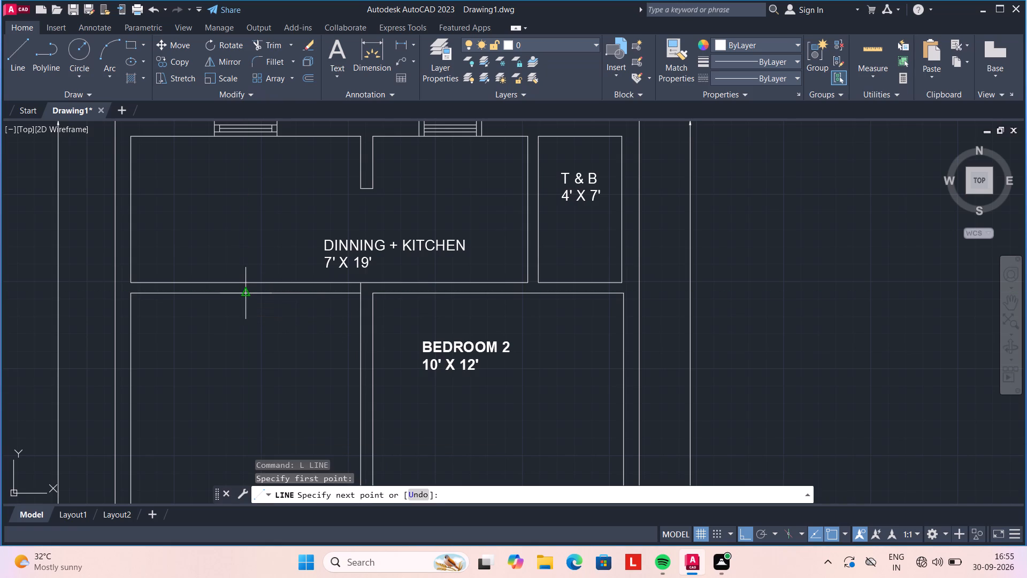
{"action": "left_click", "coordinate": [244, 283]}
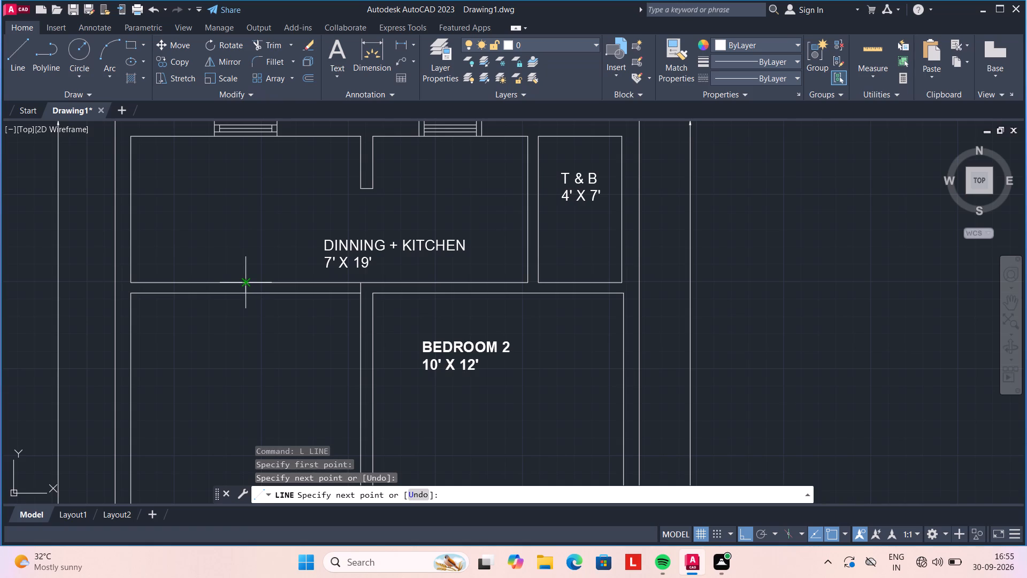
{"action": "key", "text": "space"}
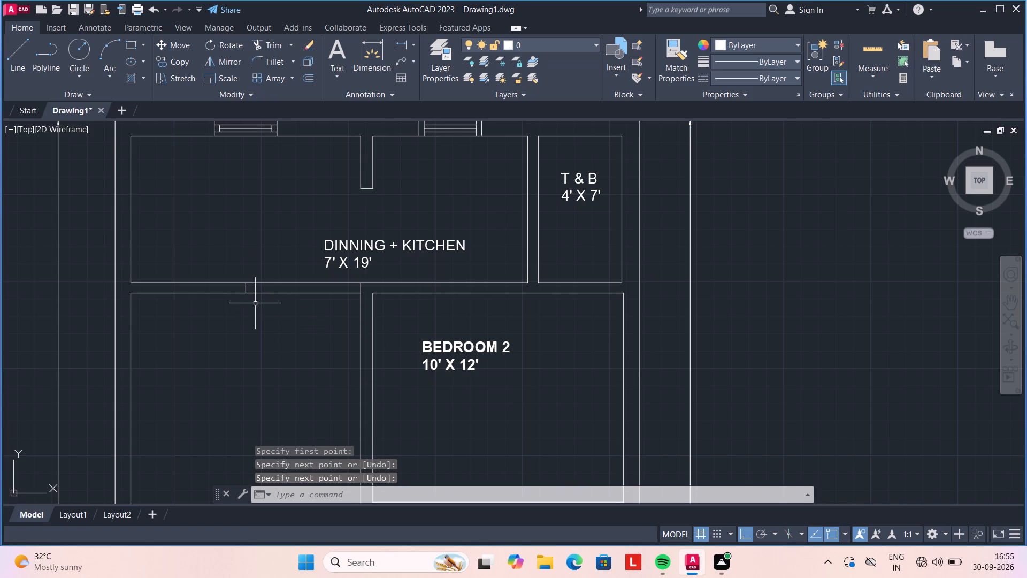
Offset the short line across the living area and dining + kitchen wall 3' to the east.
{"action": "key", "text": "o"}
{"action": "key", "text": "Return"}
{"action": "key", "text": "3"}
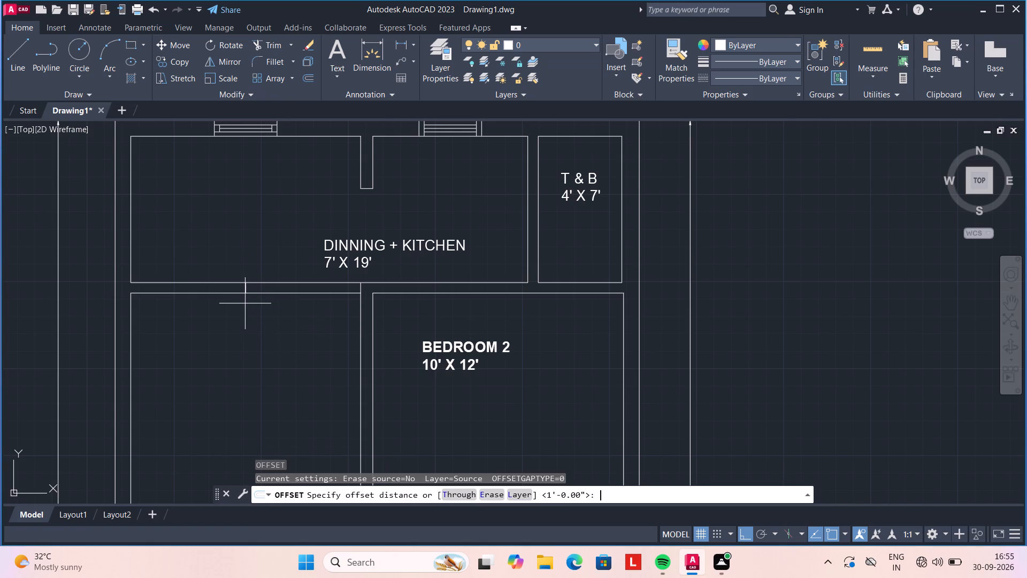
{"action": "key", "text": "apostrophe"}
{"action": "key", "text": "Return"}
{"action": "scroll", "coordinate": [242, 289], "scroll_direction": "up", "scroll_amount": 2}
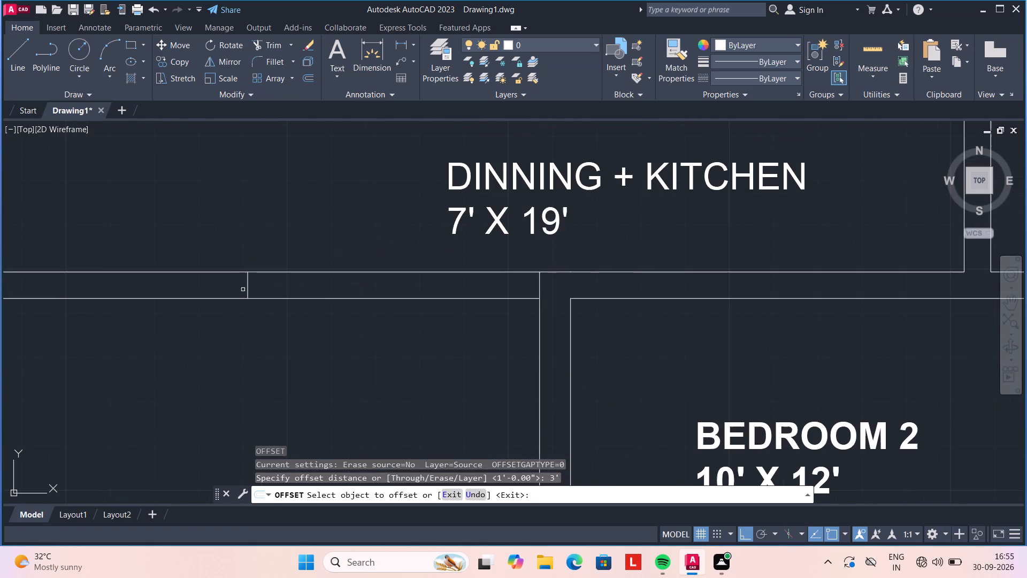
{"action": "left_click", "coordinate": [247, 284]}
{"action": "left_click", "coordinate": [389, 291]}
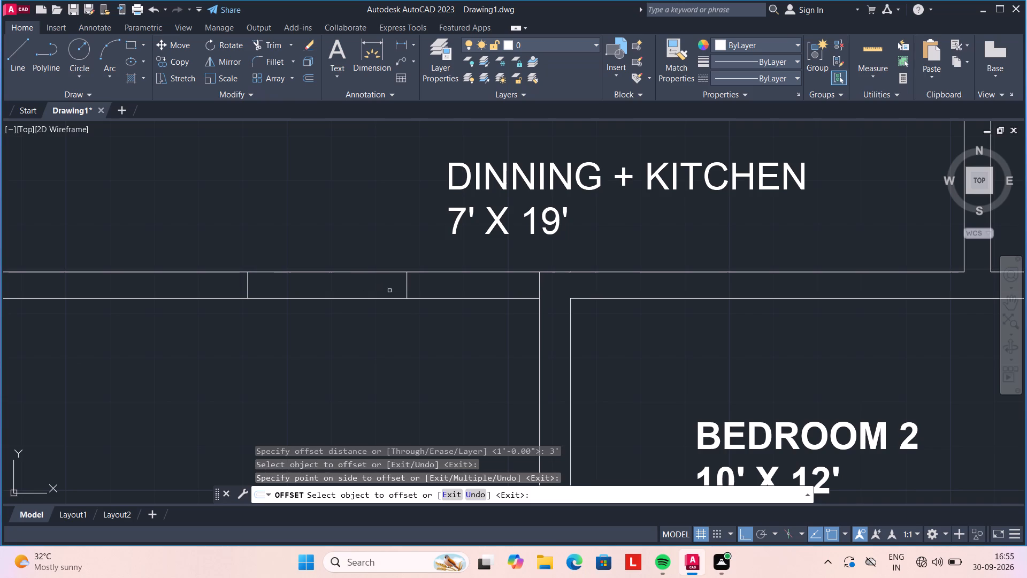
{"action": "key", "text": "Escape"}
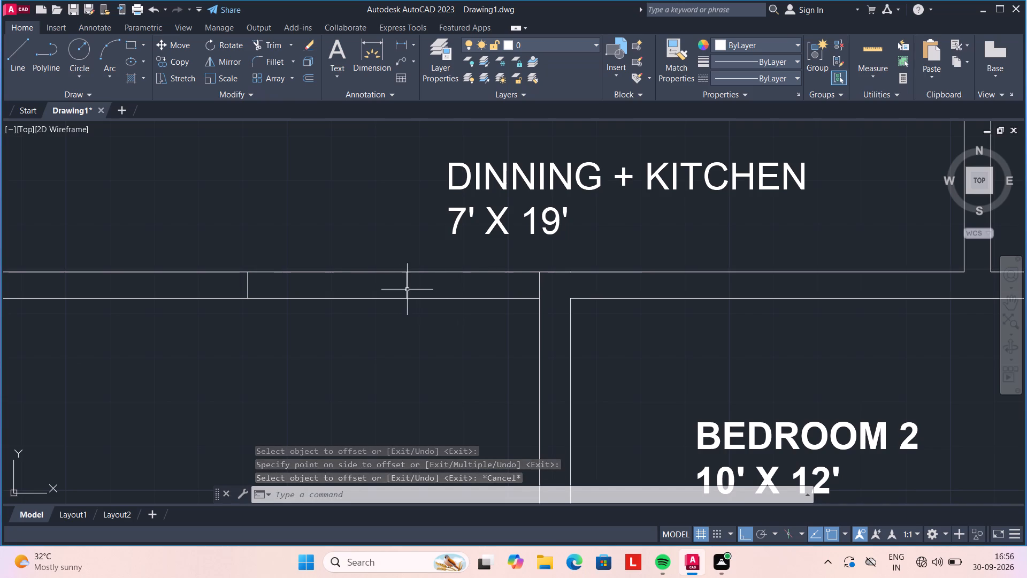
{"action": "key", "text": "Escape"}
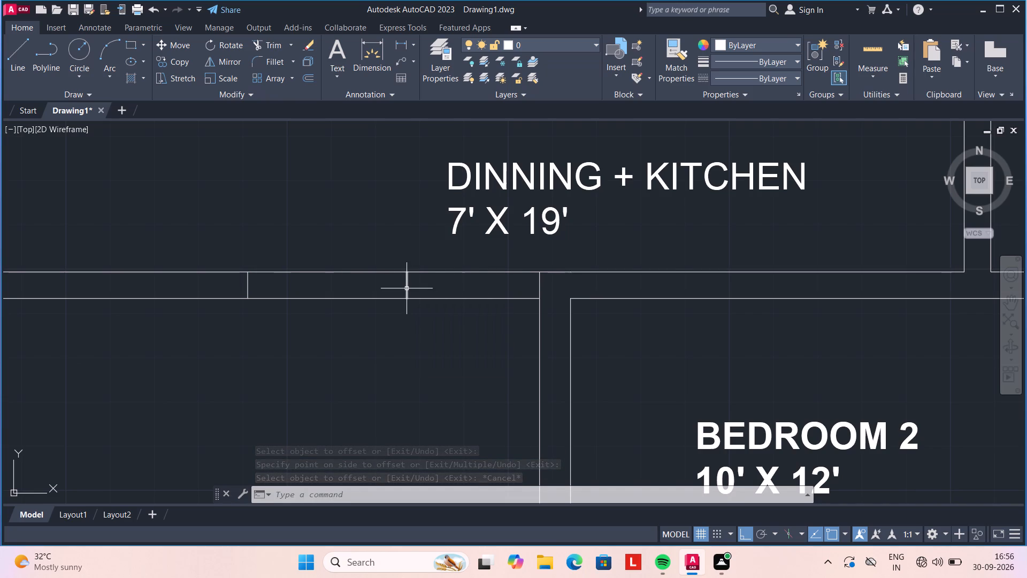
Offset the new eastern opening line a further 1' to the east.
{"action": "key", "text": "o"}
{"action": "key", "text": "Return"}
{"action": "key", "text": "1"}
{"action": "key", "text": "apostrophe"}
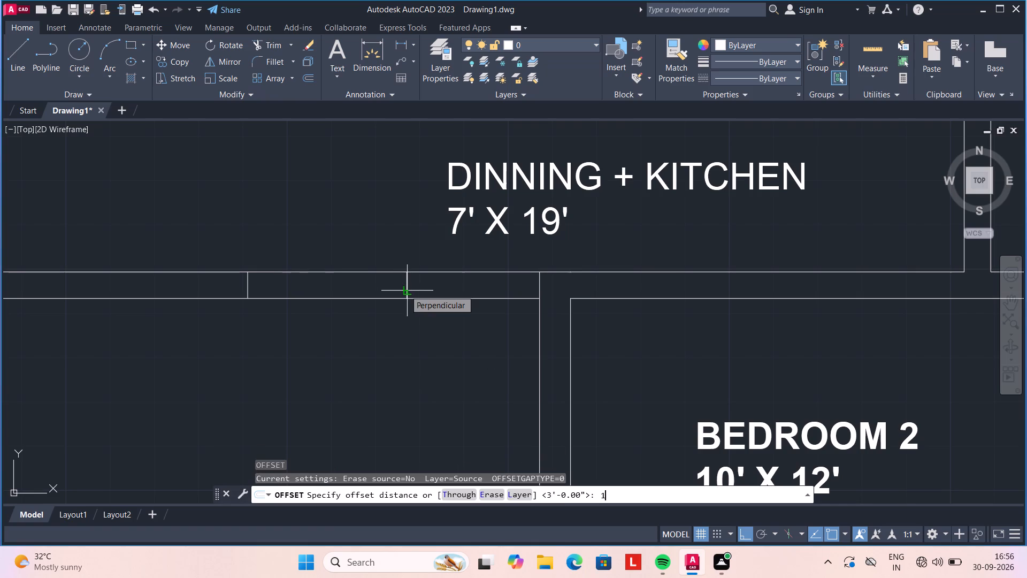
{"action": "key", "text": "Return"}
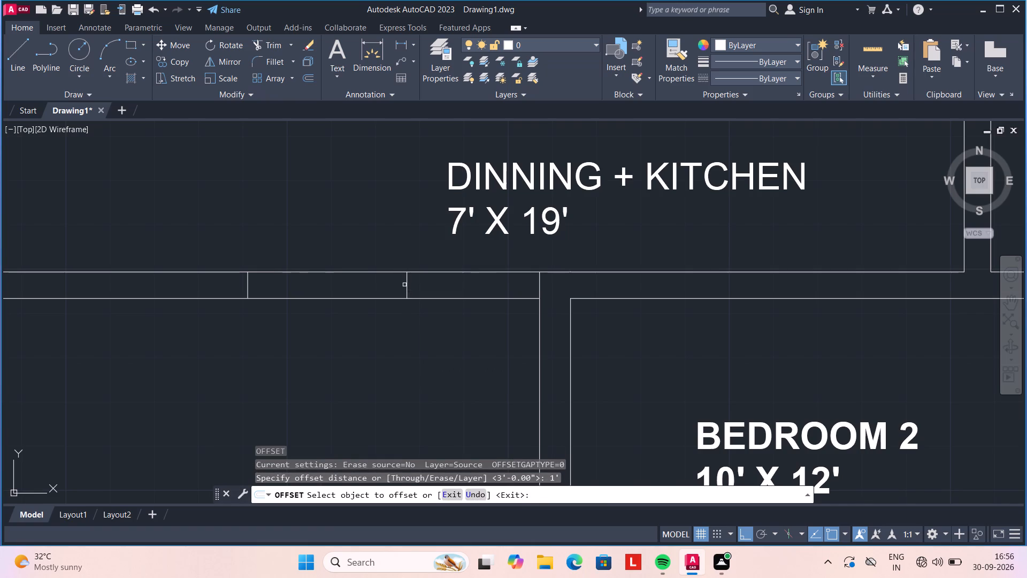
{"action": "left_click", "coordinate": [407, 286]}
{"action": "left_click", "coordinate": [448, 286]}
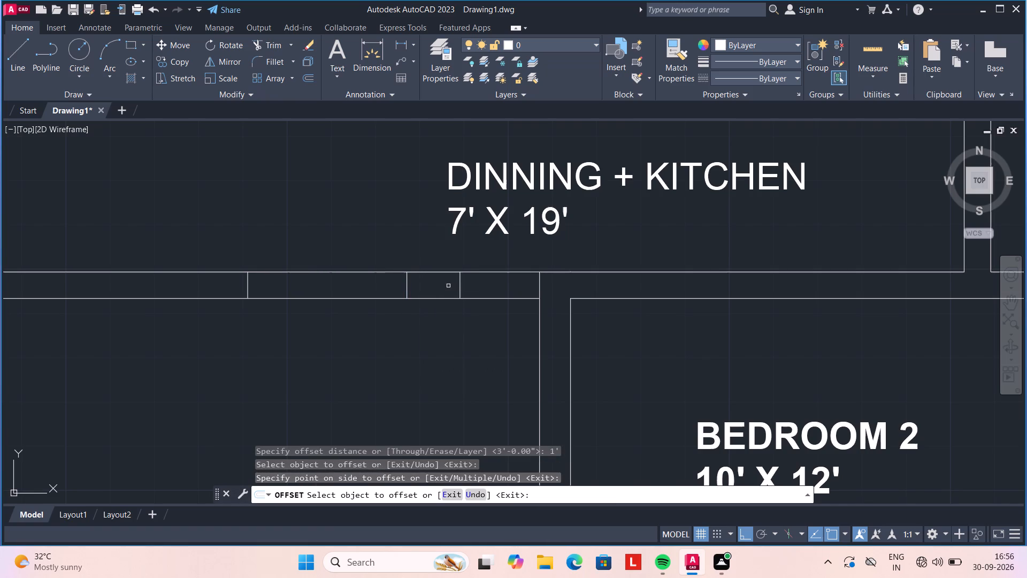
{"action": "key", "text": "Escape"}
Trim both wall faces between the outer opening lines and remove the middle line to open the living area to the dining + kitchen.
{"action": "type", "text": "TR"}
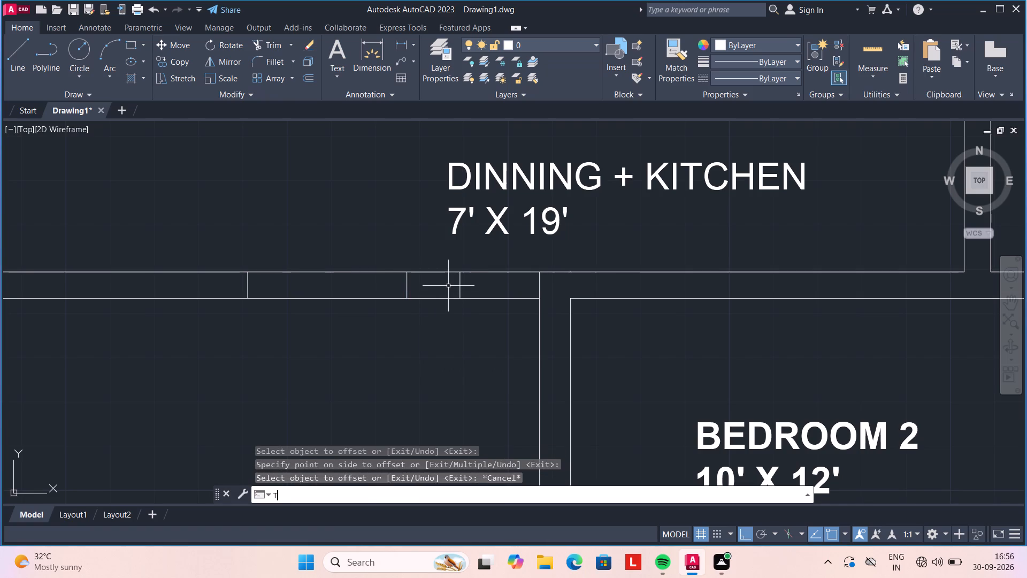
{"action": "key", "text": "space"}
{"action": "left_click", "coordinate": [437, 261]}
{"action": "left_click", "coordinate": [438, 332]}
{"action": "left_click", "coordinate": [351, 240]}
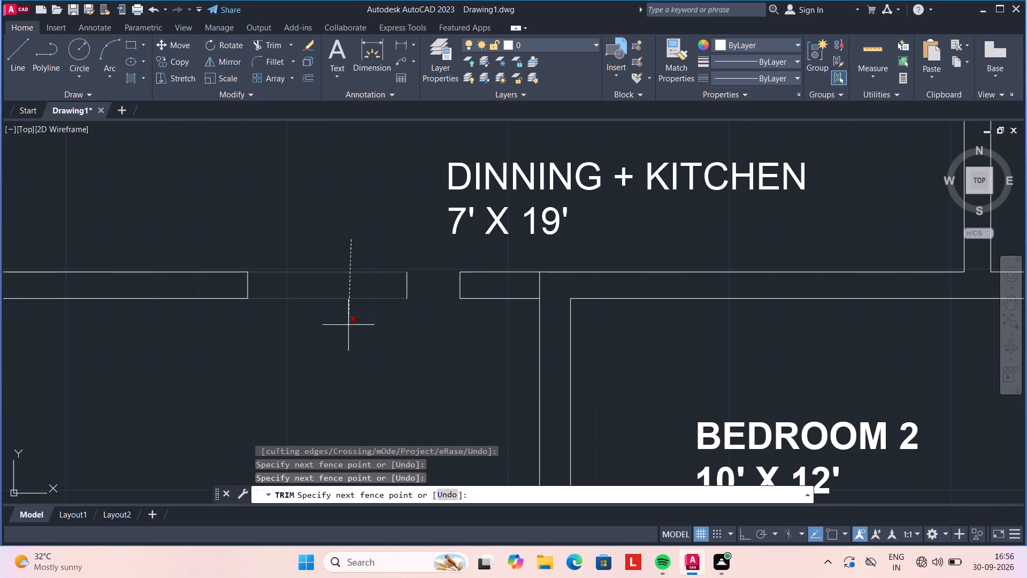
{"action": "left_click", "coordinate": [348, 339]}
{"action": "left_click", "coordinate": [408, 285]}
{"action": "scroll", "coordinate": [402, 338], "scroll_direction": "down", "scroll_amount": 3}
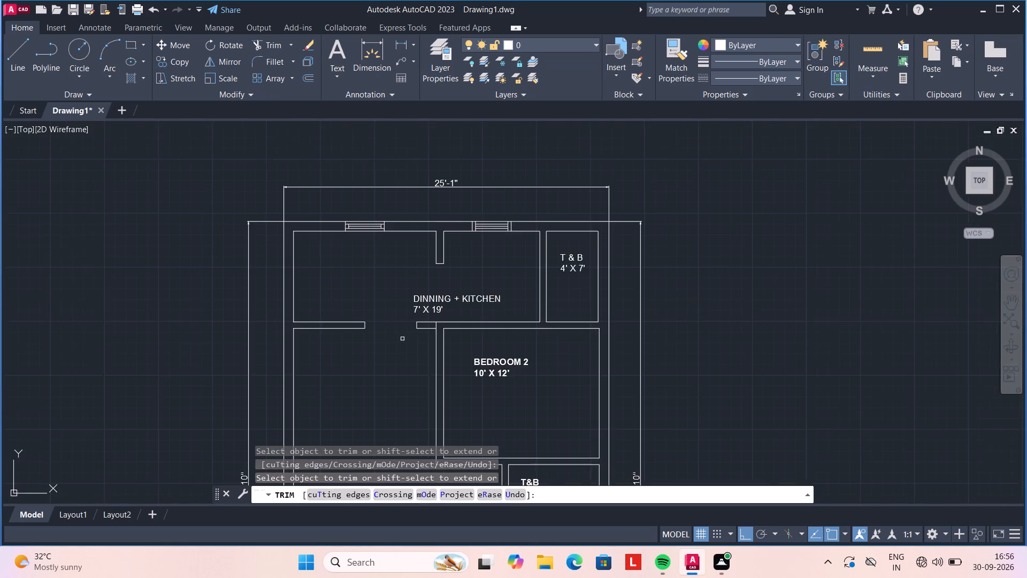
{"action": "scroll", "coordinate": [402, 339], "scroll_direction": "down", "scroll_amount": 2}
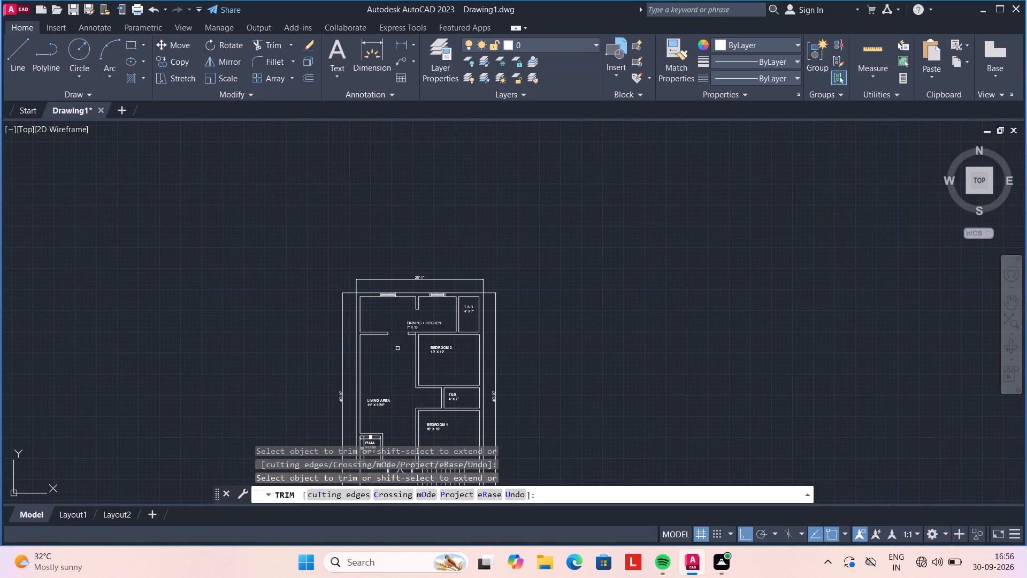
{"action": "key", "text": "Escape"}
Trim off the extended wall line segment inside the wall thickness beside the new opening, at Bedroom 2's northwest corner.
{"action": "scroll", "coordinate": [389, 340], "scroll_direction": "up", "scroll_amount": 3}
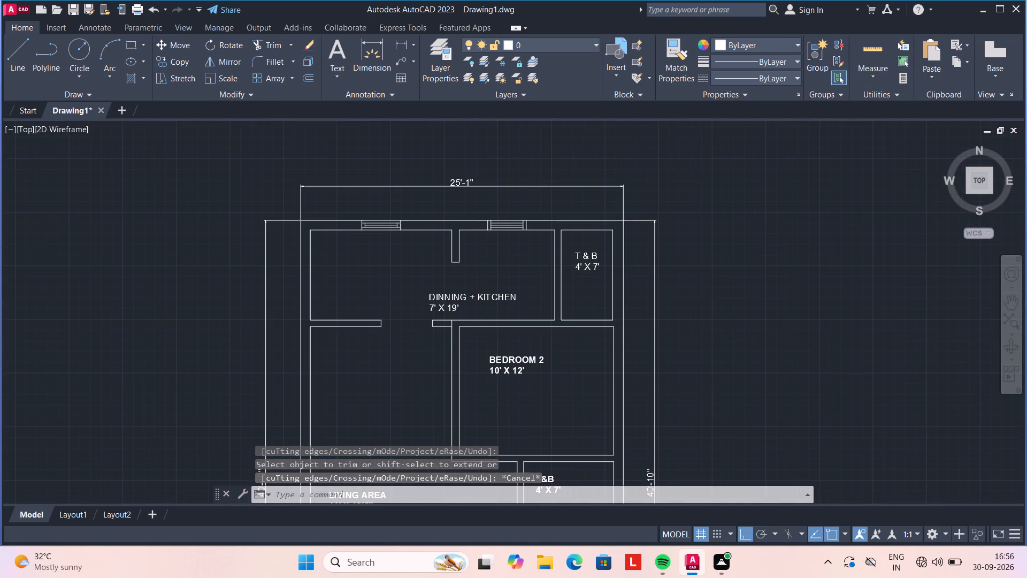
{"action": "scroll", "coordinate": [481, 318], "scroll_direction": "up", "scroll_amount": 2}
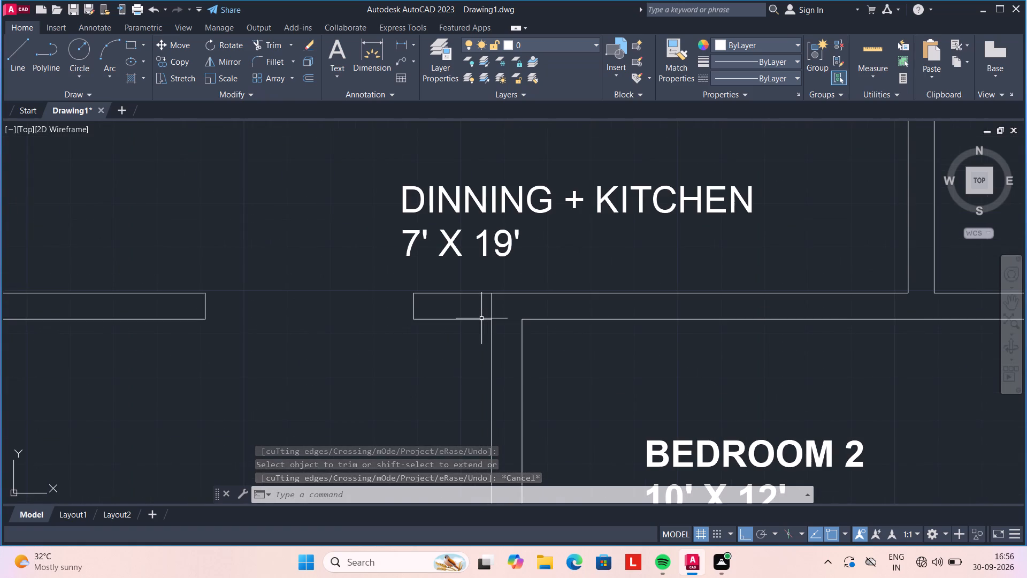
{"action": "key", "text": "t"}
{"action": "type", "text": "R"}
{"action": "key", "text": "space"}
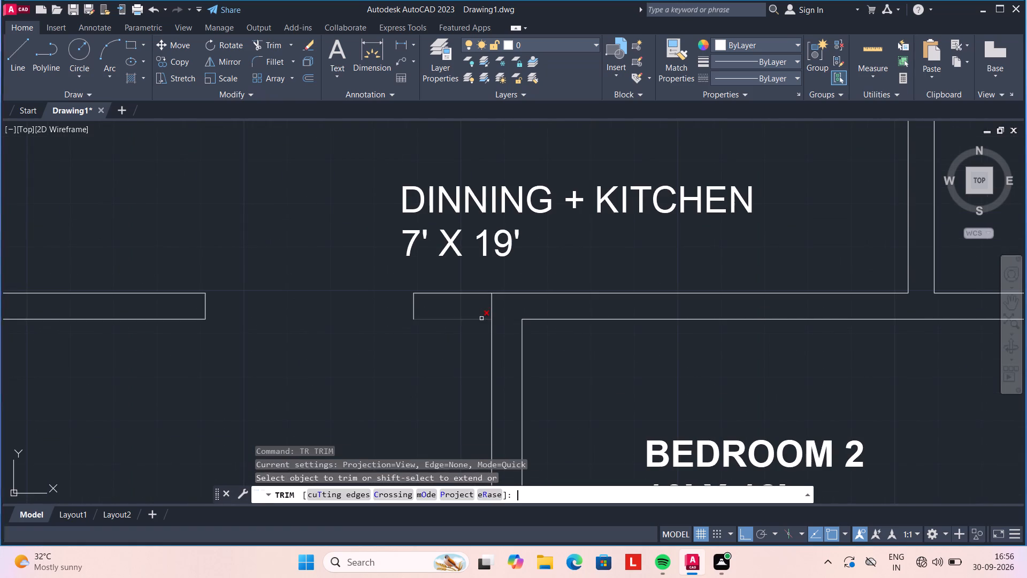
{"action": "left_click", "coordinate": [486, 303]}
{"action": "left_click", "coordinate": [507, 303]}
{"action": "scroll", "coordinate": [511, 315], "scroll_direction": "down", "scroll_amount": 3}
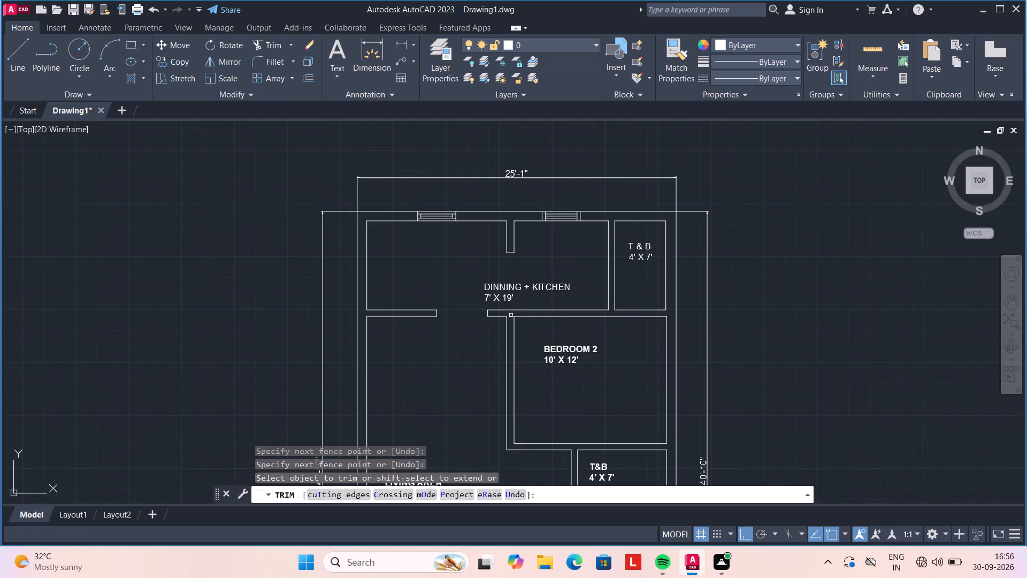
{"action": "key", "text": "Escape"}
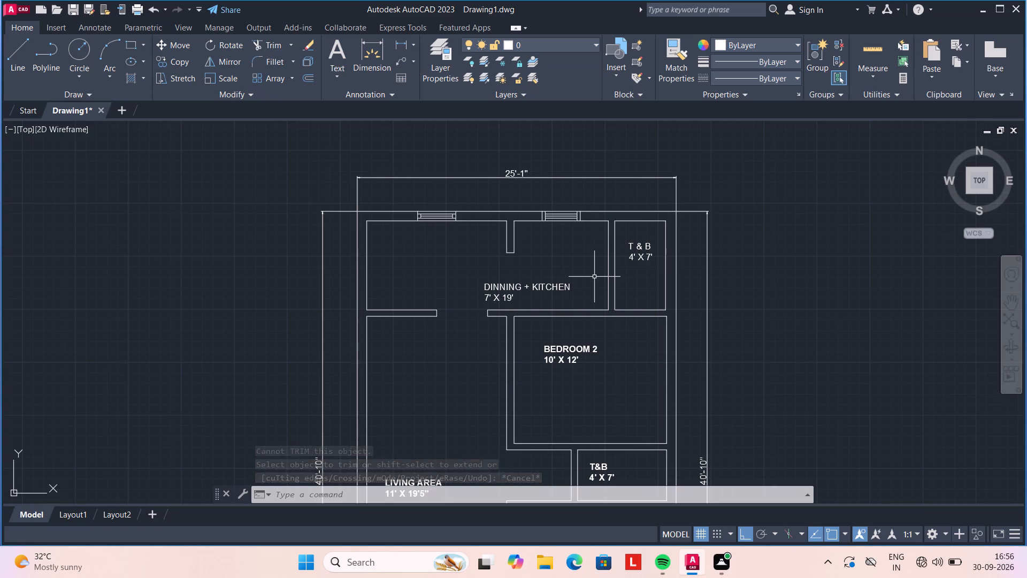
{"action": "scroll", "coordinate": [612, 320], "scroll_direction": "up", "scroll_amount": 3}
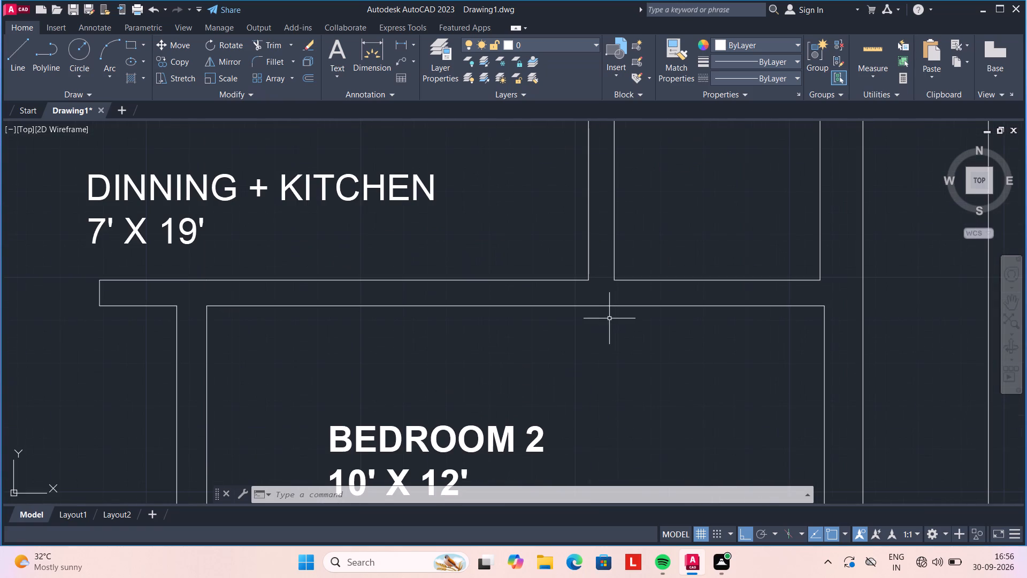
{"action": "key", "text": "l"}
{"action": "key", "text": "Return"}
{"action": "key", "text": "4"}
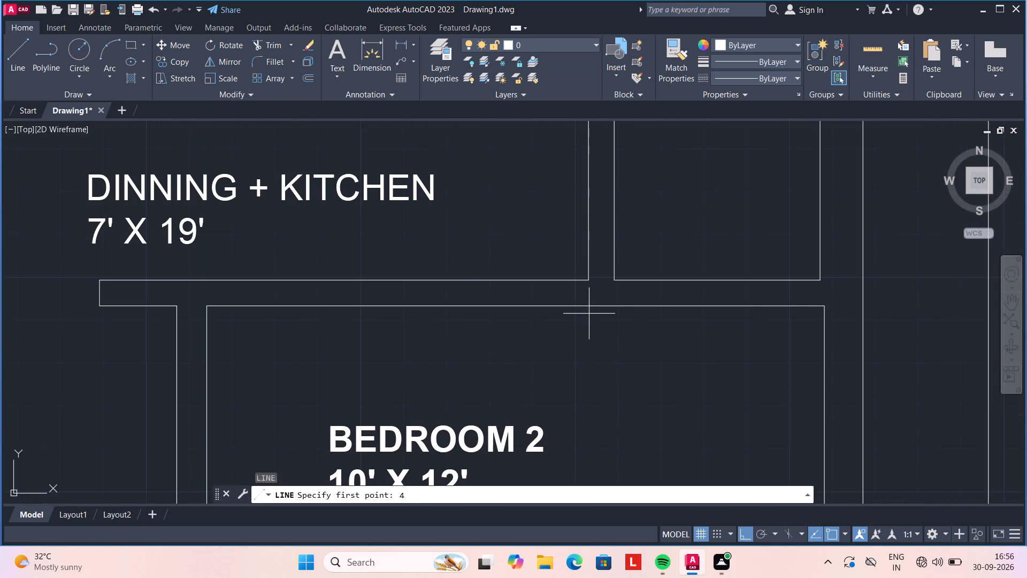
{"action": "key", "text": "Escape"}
Draw a line across the northeast T & B's south wall, 7" east of the room's southwest corner, and delete the 7" helper segment.
{"action": "key", "text": "l"}
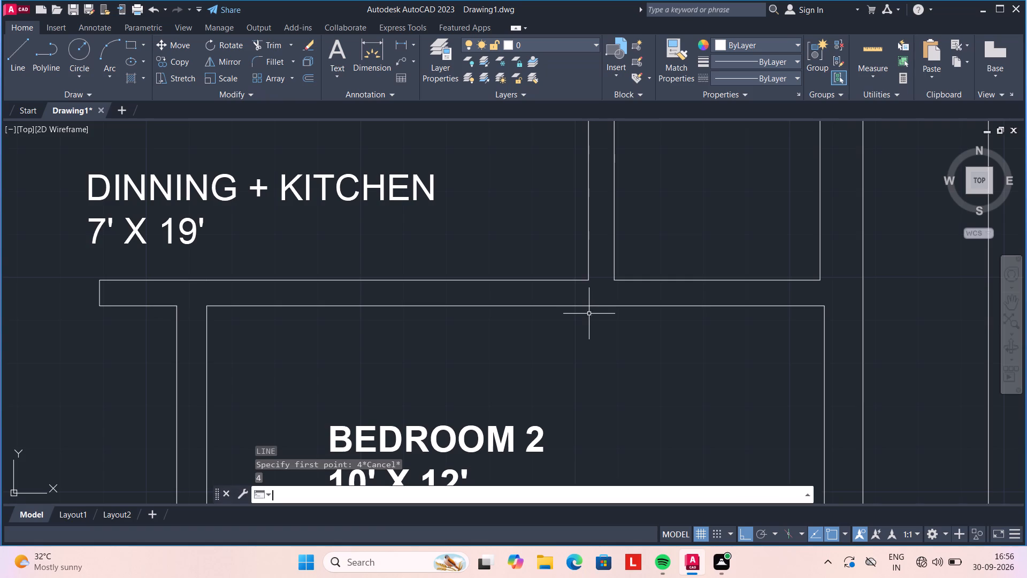
{"action": "key", "text": "Return"}
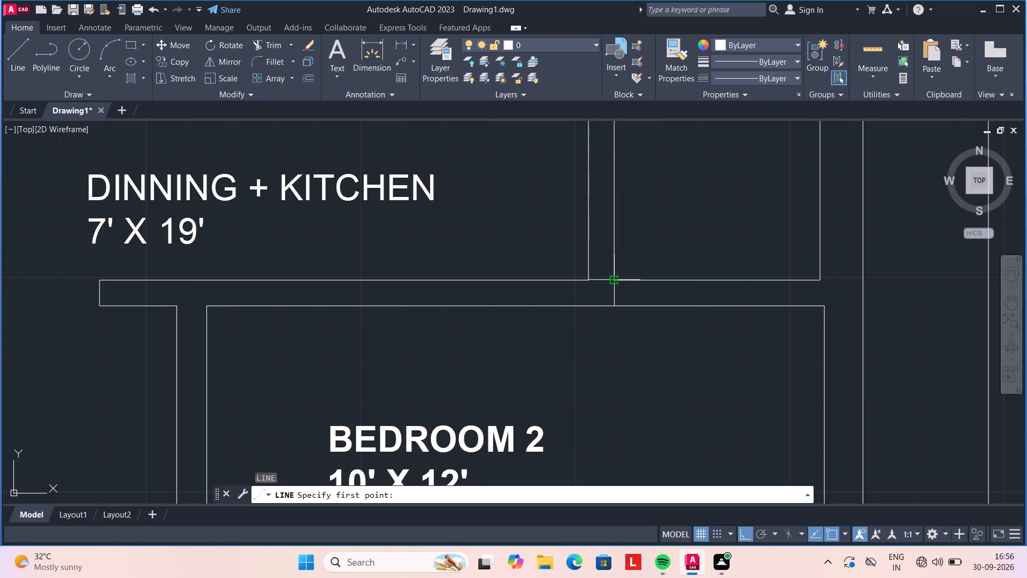
{"action": "left_click", "coordinate": [615, 279]}
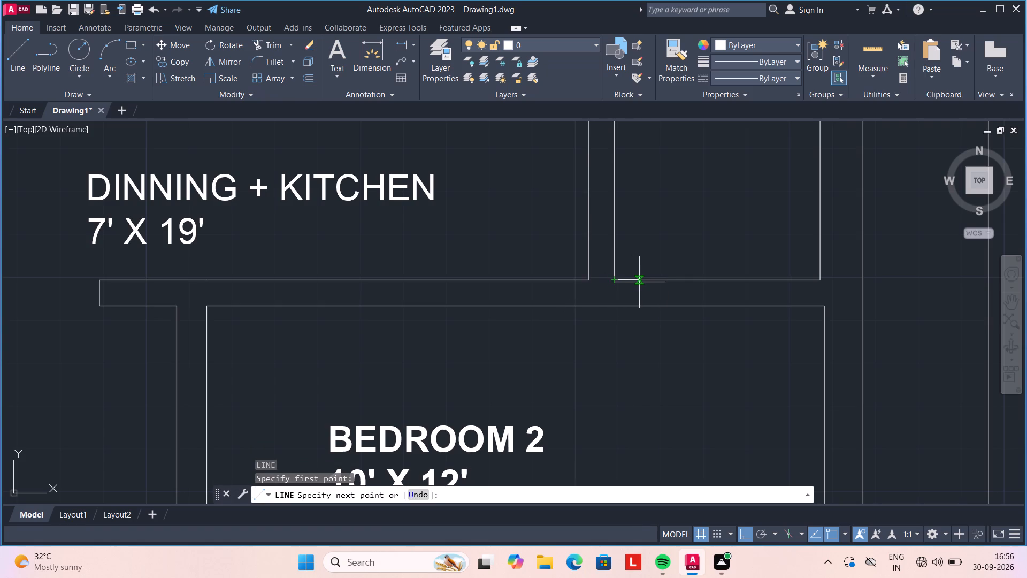
{"action": "type", "text": "7\""}
{"action": "key", "text": "Return"}
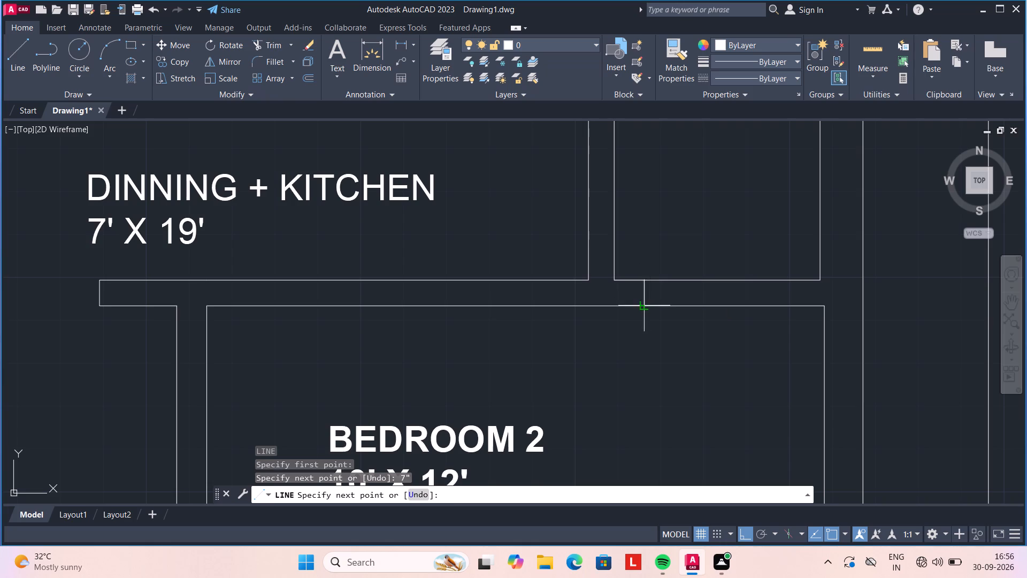
{"action": "left_click", "coordinate": [646, 302]}
{"action": "key", "text": "Escape"}
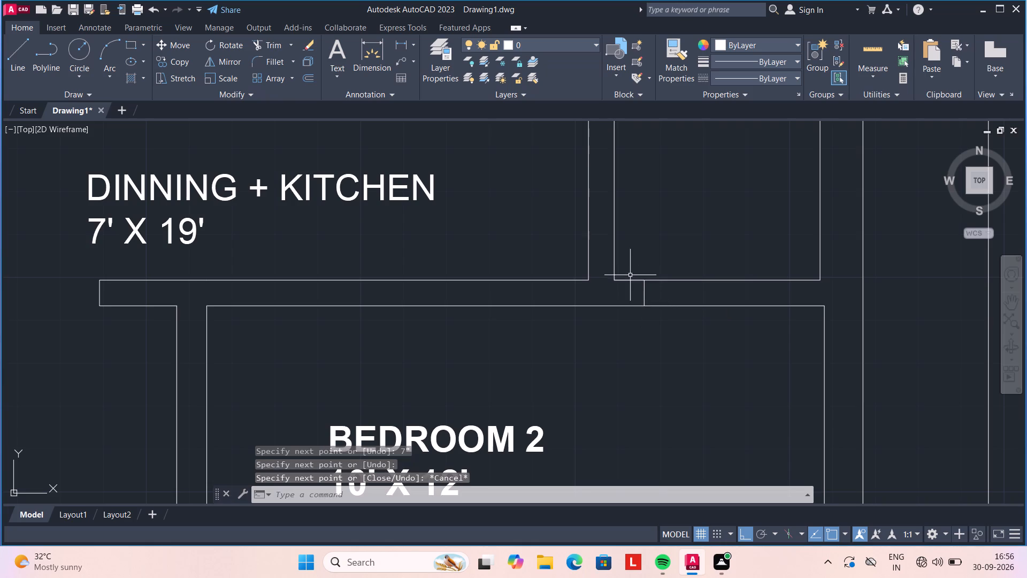
{"action": "left_click", "coordinate": [630, 280]}
{"action": "key", "text": "Delete"}
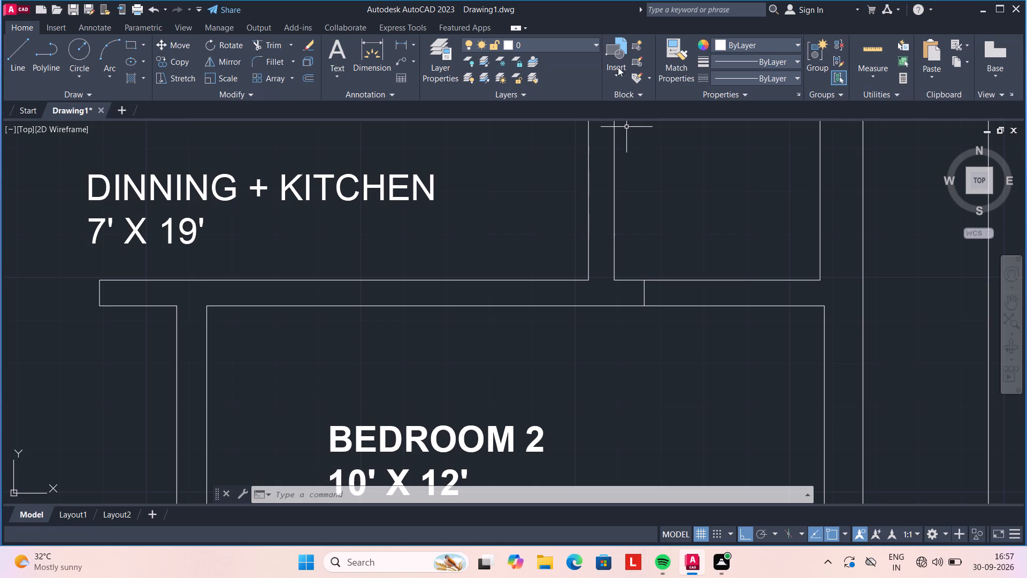
Offset the short line across the northeast T & B's south wall 2'6" to the east.
{"action": "key", "text": "o"}
{"action": "key", "text": "Return"}
{"action": "type", "text": "2'6\""}
{"action": "key", "text": "Return"}
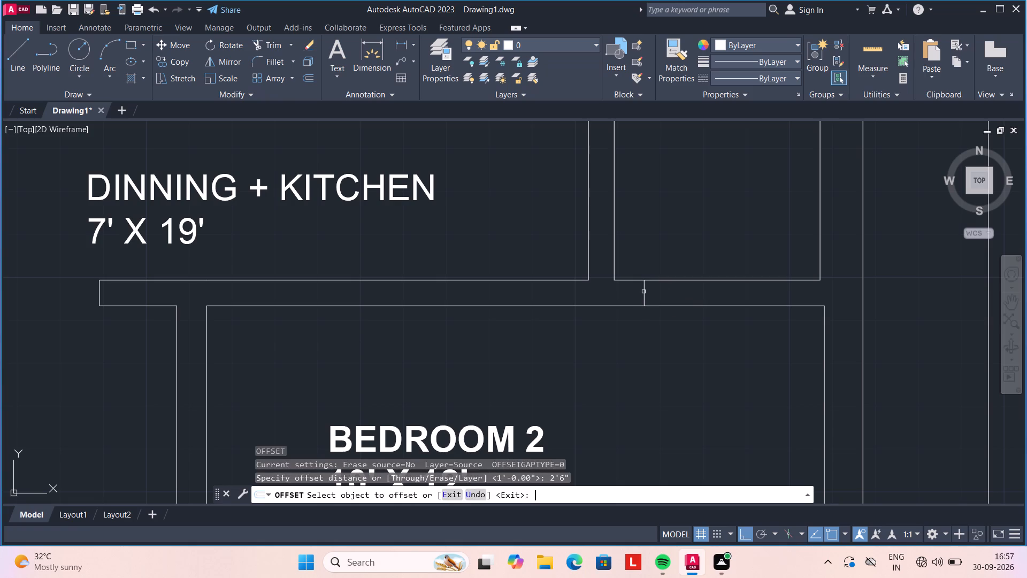
{"action": "left_click", "coordinate": [644, 295]}
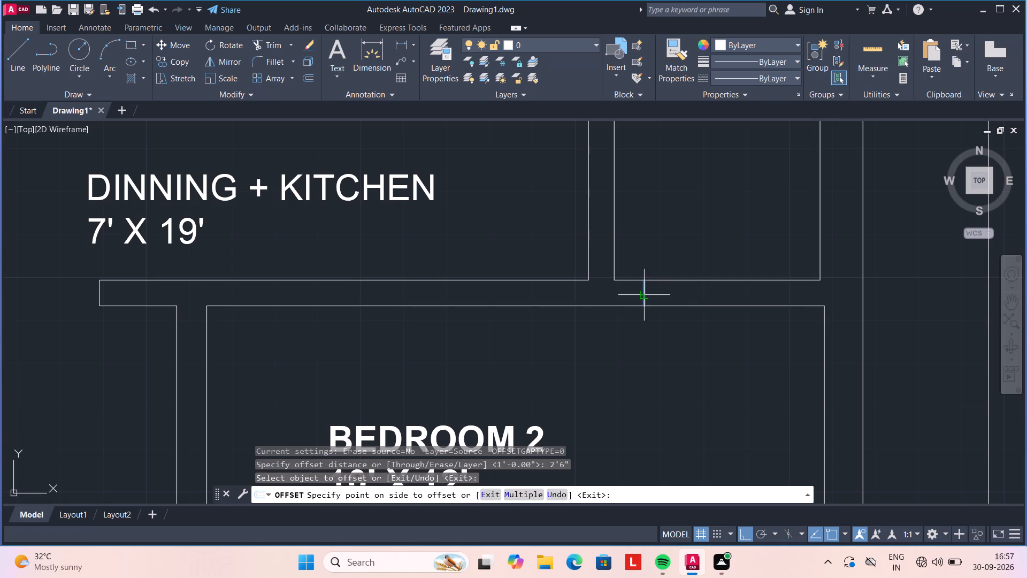
{"action": "left_click", "coordinate": [710, 294]}
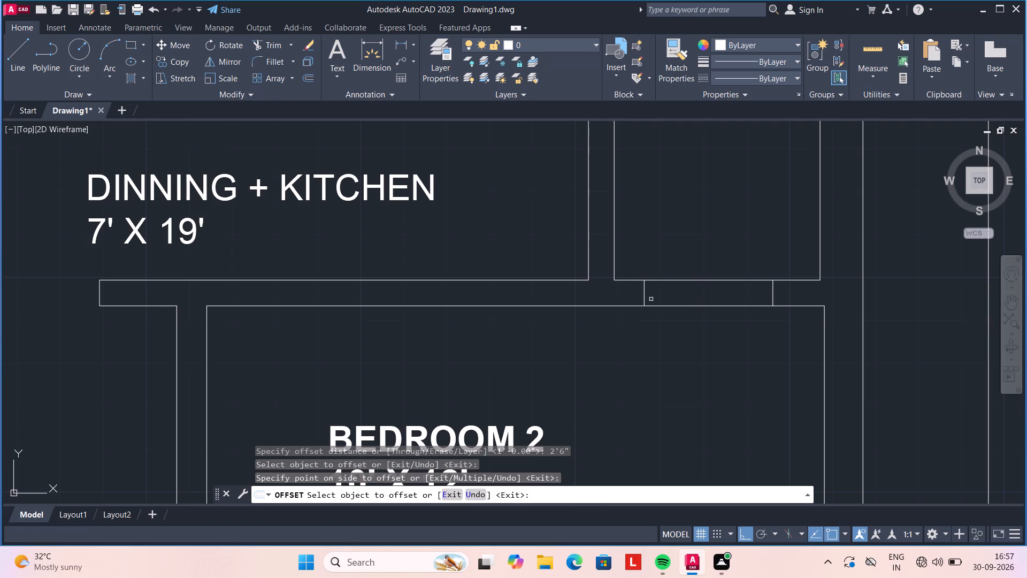
{"action": "key", "text": "Escape"}
Trim both wall faces between the two short lines to open the doorway between the northeast T & B and Bedroom 2.
{"action": "type", "text": "TR"}
{"action": "key", "text": "space"}
{"action": "left_click", "coordinate": [685, 261]}
{"action": "left_click", "coordinate": [688, 338]}
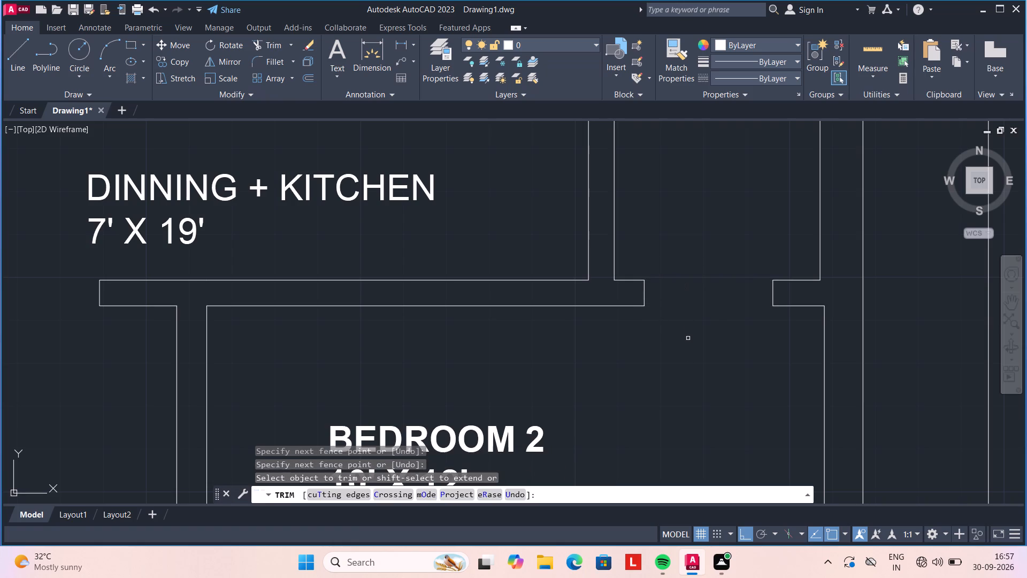
{"action": "key", "text": "Escape"}
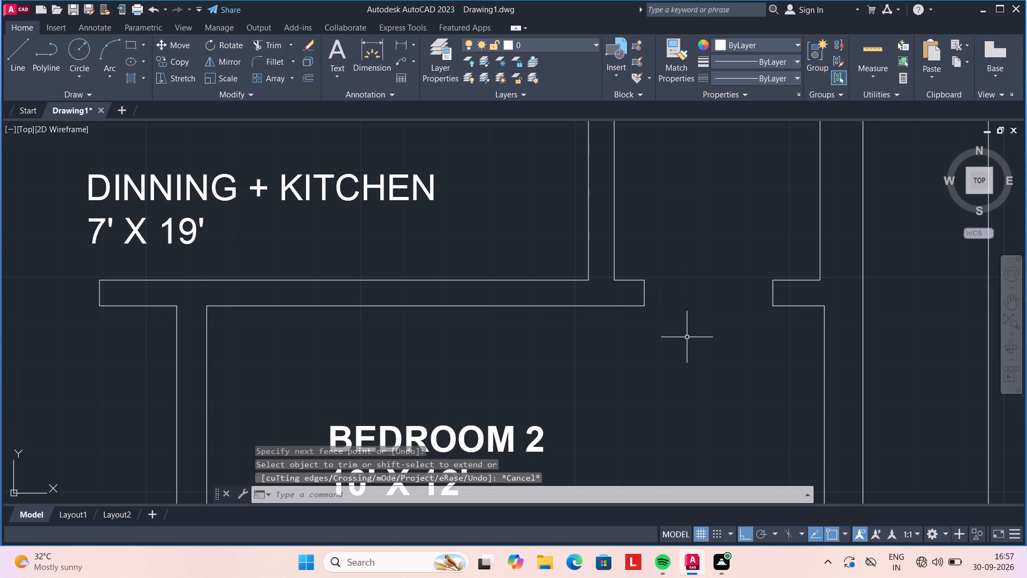
Draw a 3" by 2'6" rectangle as the door leaf, going north into the T & B from the doorway's northwest corner.
{"action": "scroll", "coordinate": [687, 337], "scroll_direction": "down", "scroll_amount": 1}
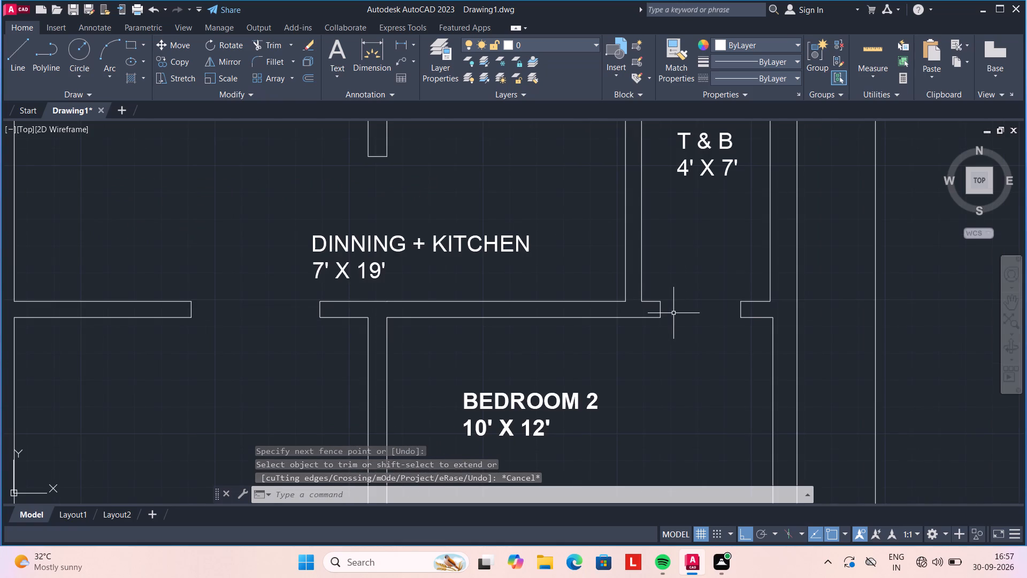
{"action": "type", "text": "REC"}
{"action": "key", "text": "space"}
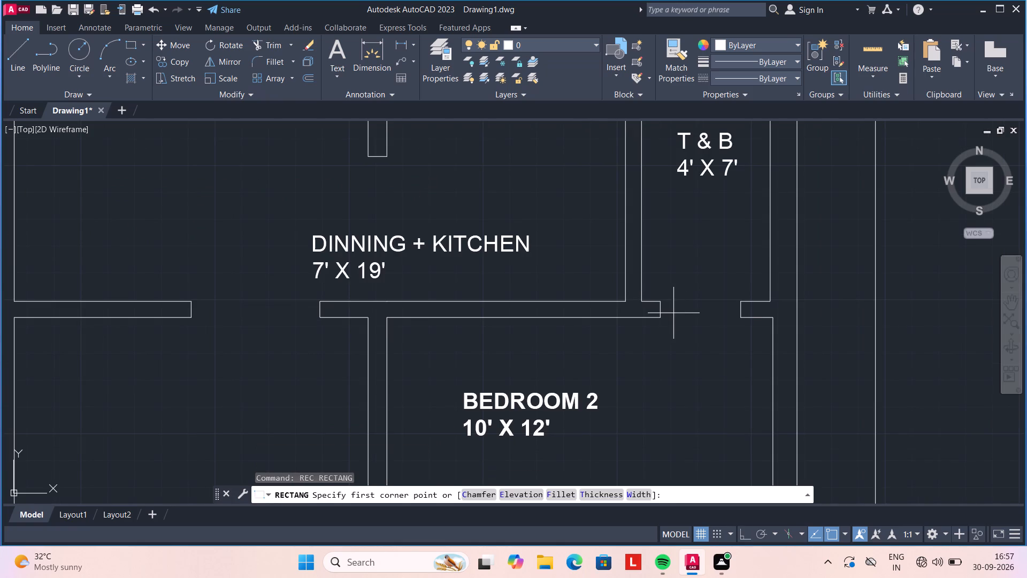
{"action": "scroll", "coordinate": [673, 313], "scroll_direction": "up", "scroll_amount": 2}
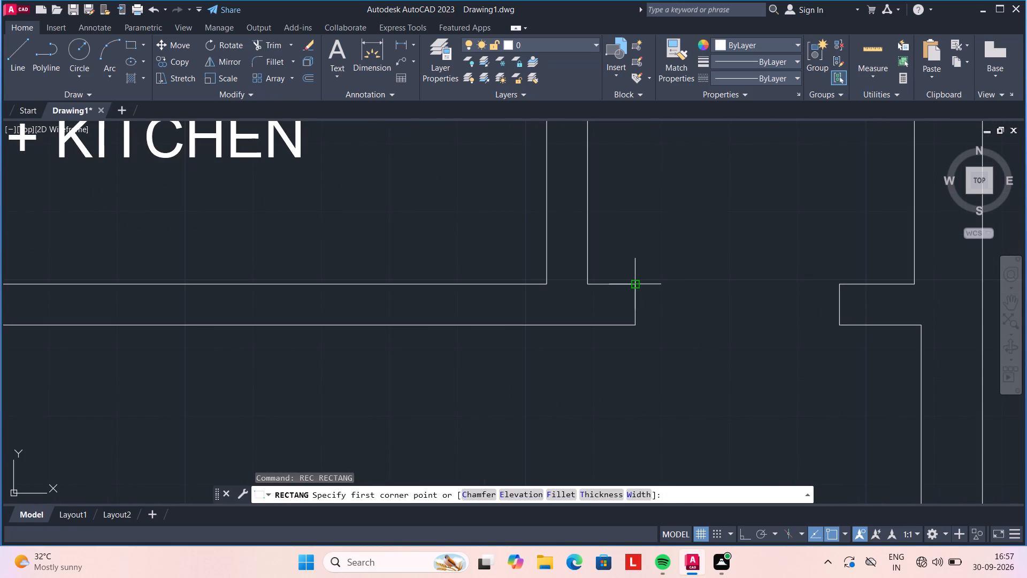
{"action": "left_click", "coordinate": [636, 284]}
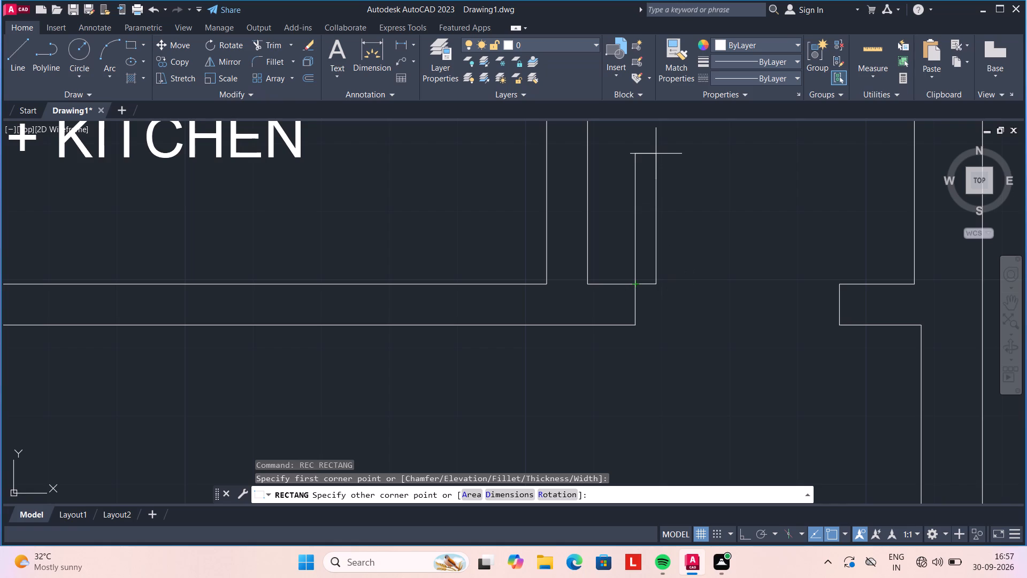
{"action": "type", "text": "D"}
{"action": "key", "text": "space"}
{"action": "type", "text": "3\""}
{"action": "key", "text": "Return"}
{"action": "type", "text": "2'6\""}
{"action": "key", "text": "Return"}
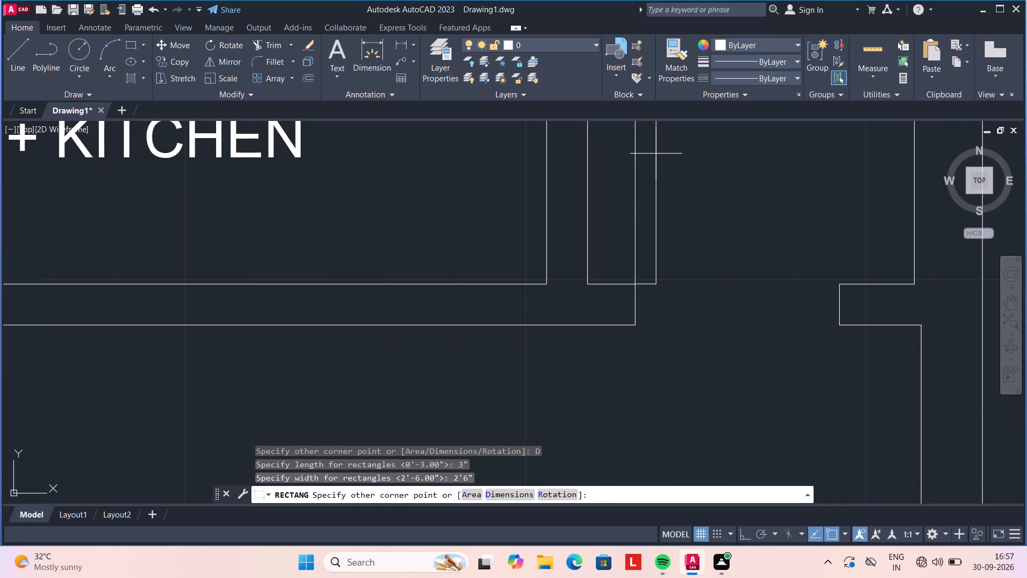
{"action": "left_click", "coordinate": [712, 174]}
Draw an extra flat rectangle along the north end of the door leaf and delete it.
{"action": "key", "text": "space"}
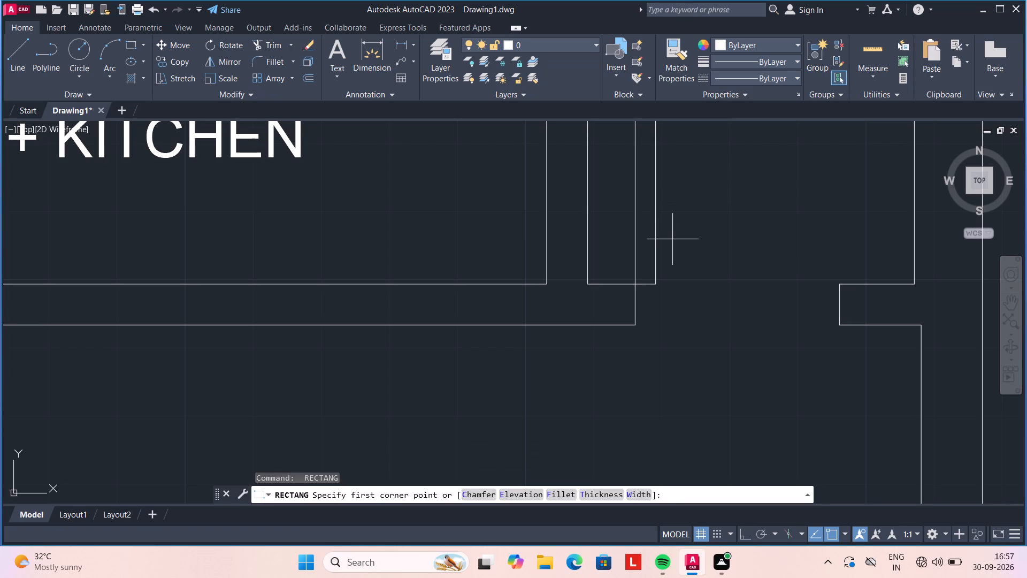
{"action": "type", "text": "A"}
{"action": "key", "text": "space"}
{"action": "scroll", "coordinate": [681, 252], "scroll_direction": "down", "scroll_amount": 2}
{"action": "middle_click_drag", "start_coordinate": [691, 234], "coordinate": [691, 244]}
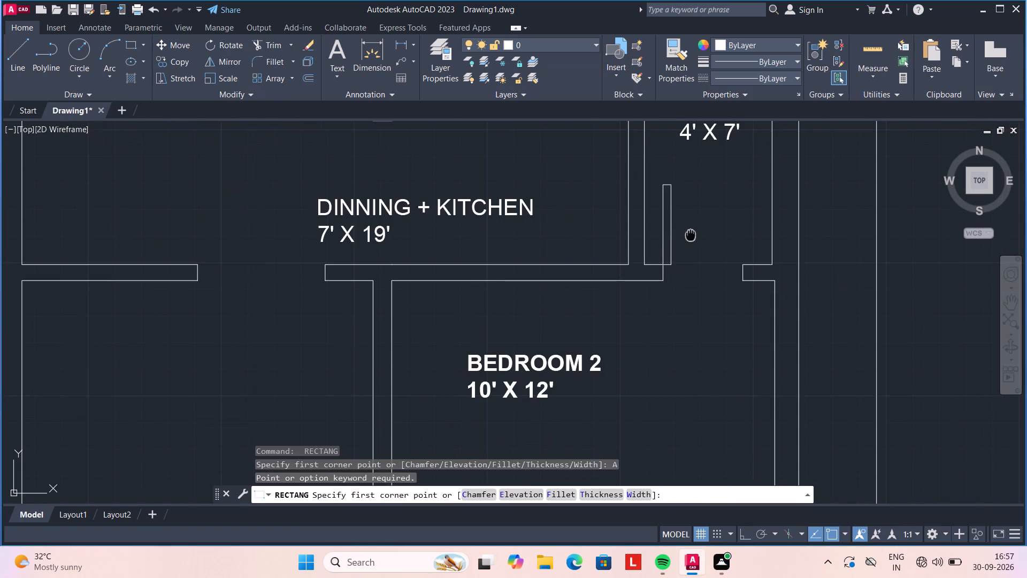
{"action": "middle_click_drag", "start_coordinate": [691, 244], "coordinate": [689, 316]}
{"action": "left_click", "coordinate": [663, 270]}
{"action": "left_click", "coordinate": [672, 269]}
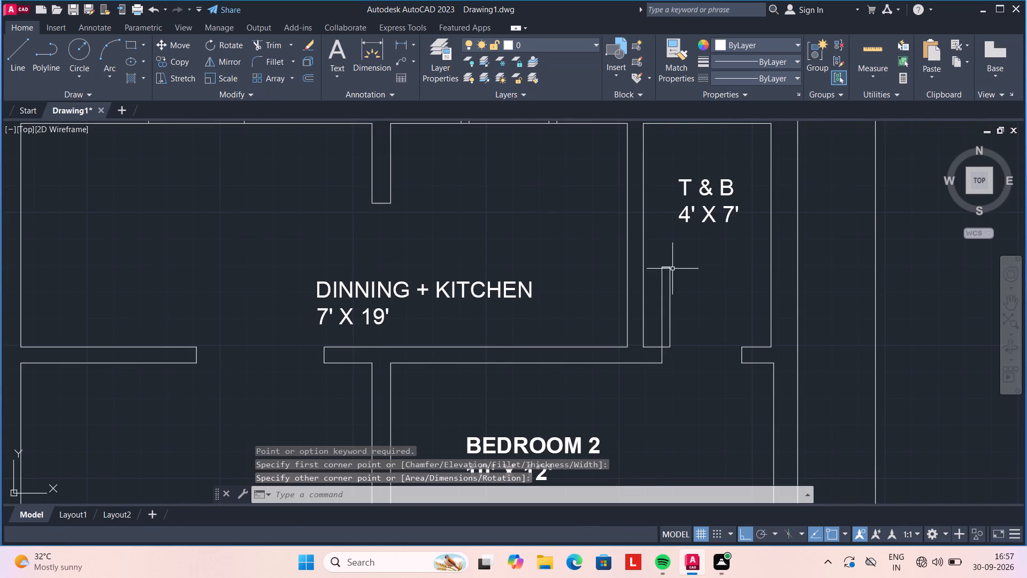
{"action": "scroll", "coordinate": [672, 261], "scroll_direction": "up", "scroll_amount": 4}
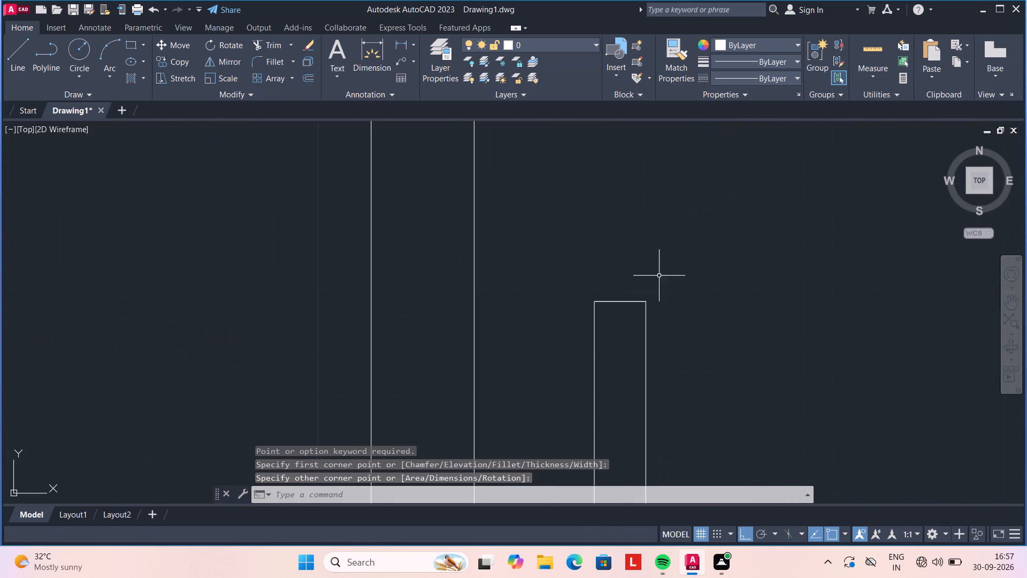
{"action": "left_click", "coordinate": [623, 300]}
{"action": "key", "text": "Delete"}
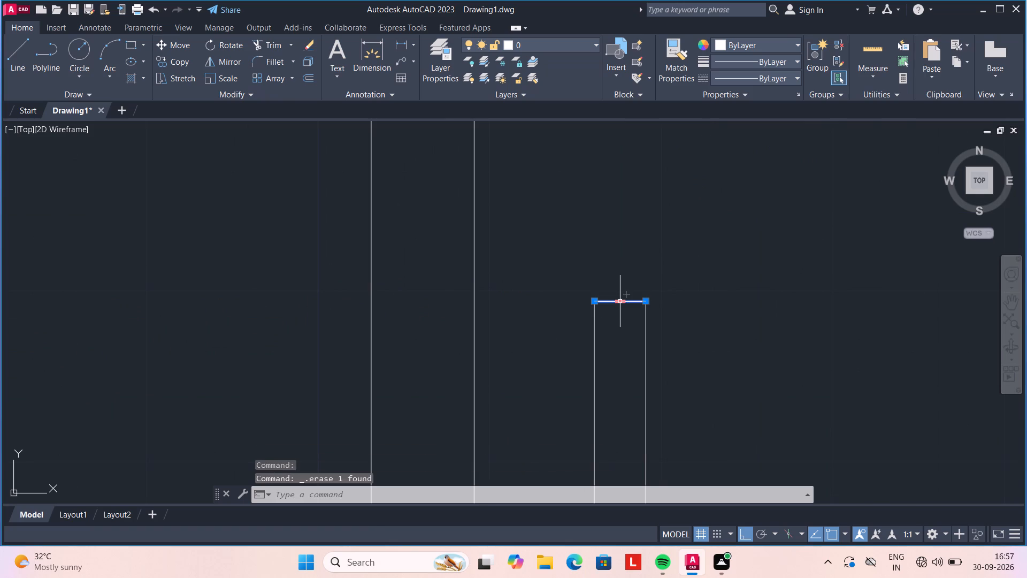
Draw the door swing as a three-point arc through the leaf's two northern corners, ending at the doorway's northeast corner.
{"action": "type", "text": "A"}
{"action": "key", "text": "space"}
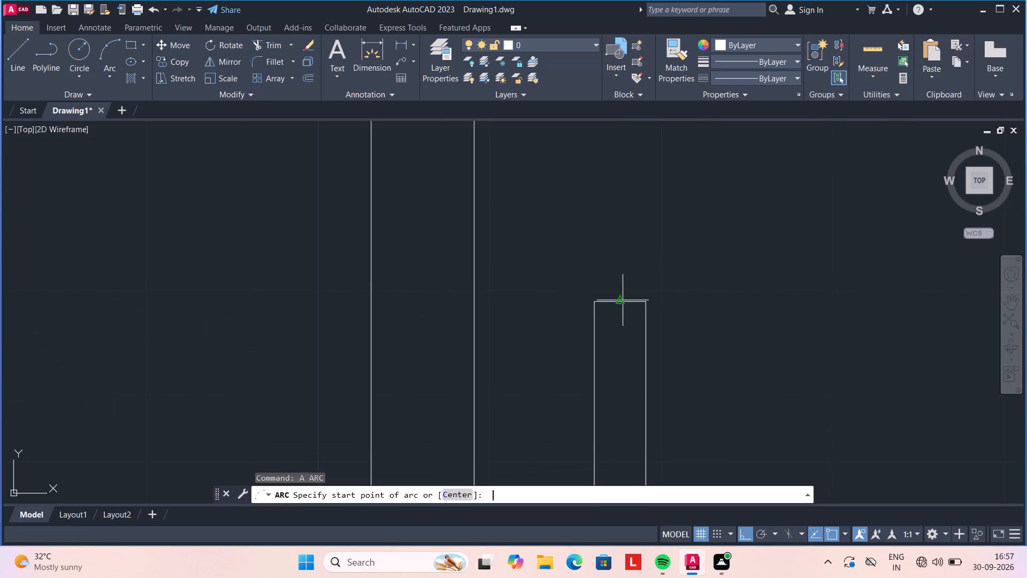
{"action": "left_click", "coordinate": [595, 305]}
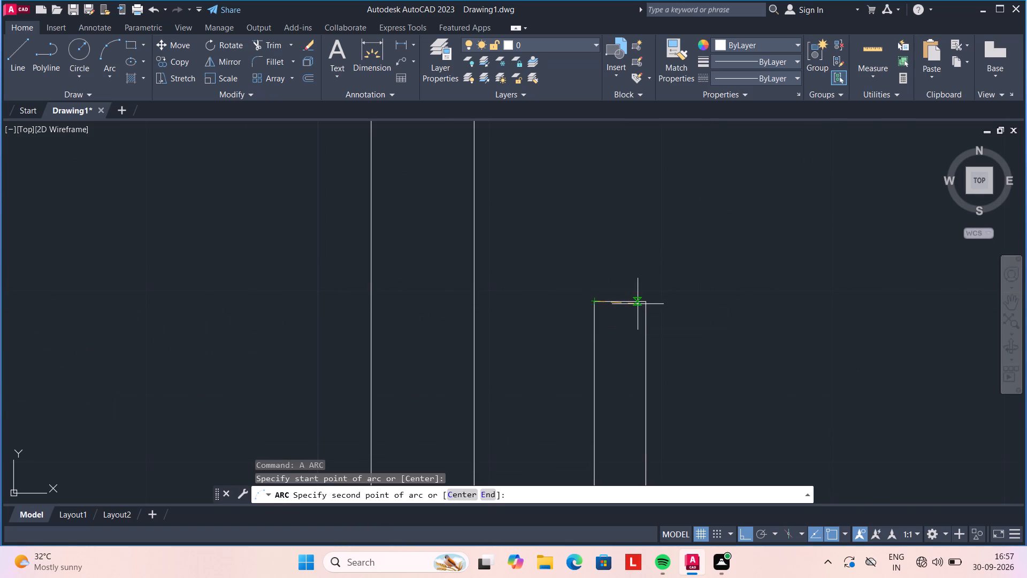
{"action": "left_click", "coordinate": [644, 303]}
{"action": "scroll", "coordinate": [785, 385], "scroll_direction": "down", "scroll_amount": 5}
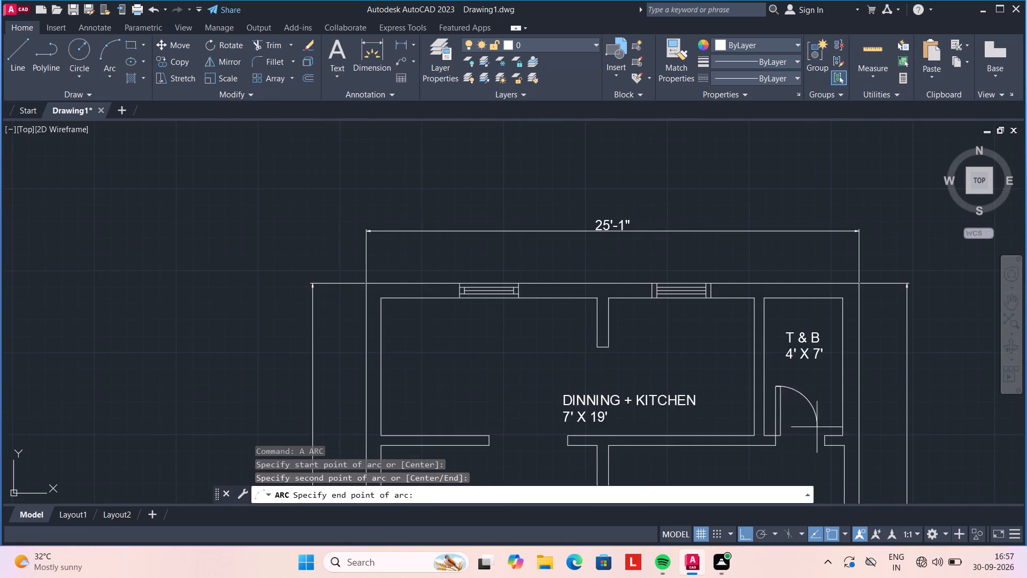
{"action": "middle_click_drag", "start_coordinate": [815, 426], "coordinate": [714, 362]}
{"action": "scroll", "coordinate": [739, 373], "scroll_direction": "up", "scroll_amount": 2}
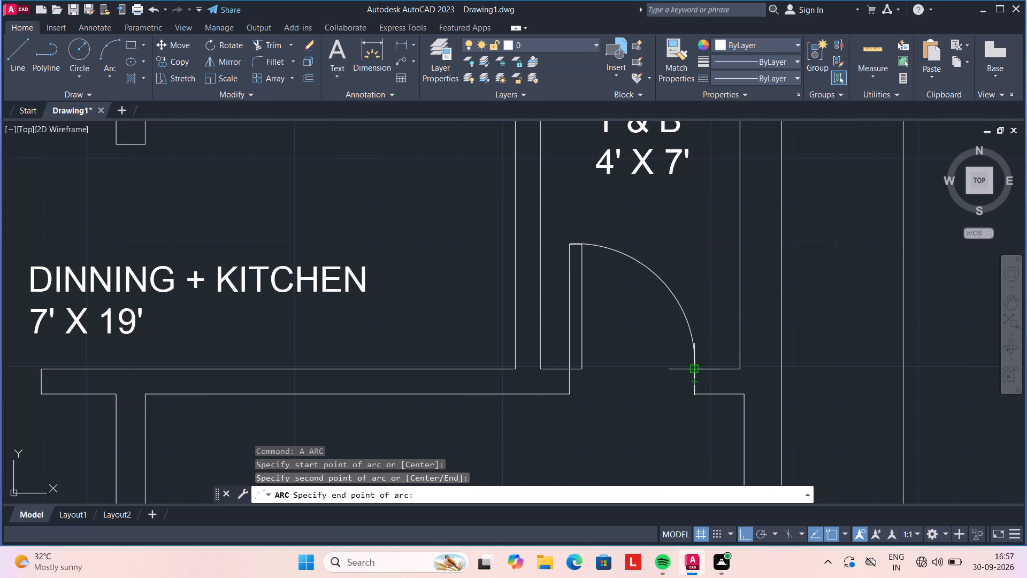
{"action": "left_click", "coordinate": [694, 367]}
{"action": "key", "text": "space"}
{"action": "key", "text": "Escape"}
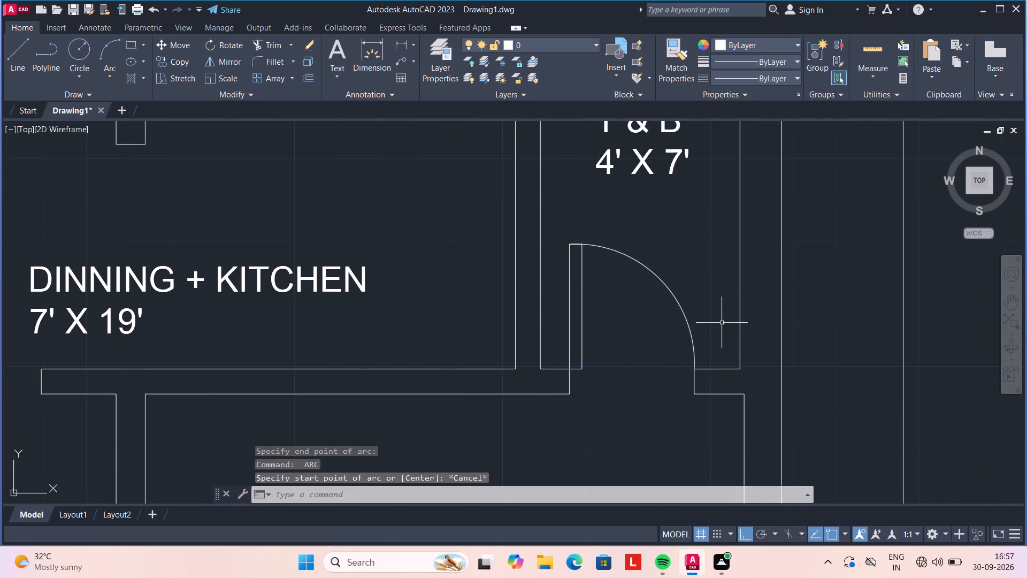
Draw a short line straight across the east wall of the northeast T & B, just south of its size label.
{"action": "scroll", "coordinate": [721, 325], "scroll_direction": "down", "scroll_amount": 3}
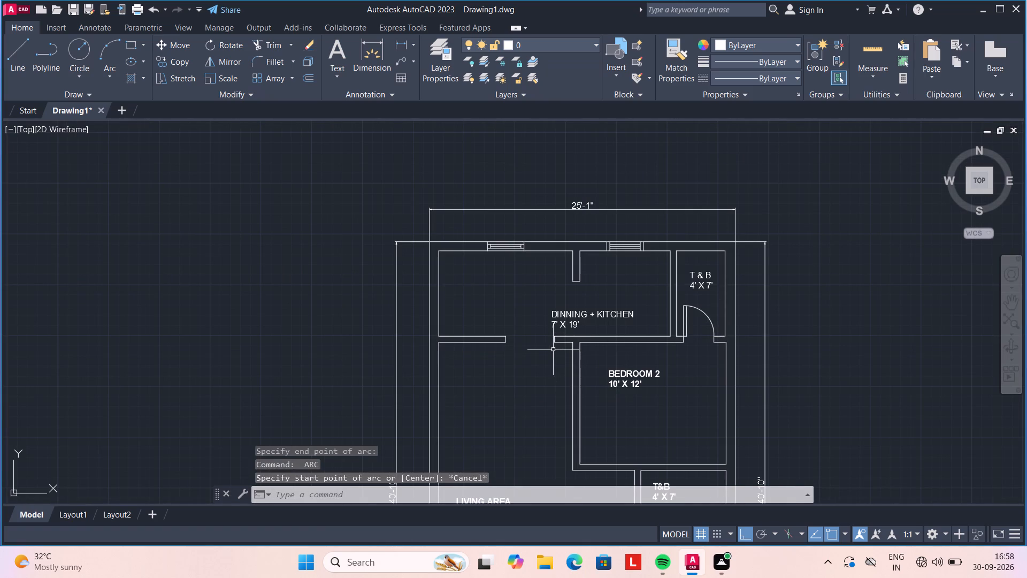
{"action": "scroll", "coordinate": [572, 376], "scroll_direction": "down", "scroll_amount": 1}
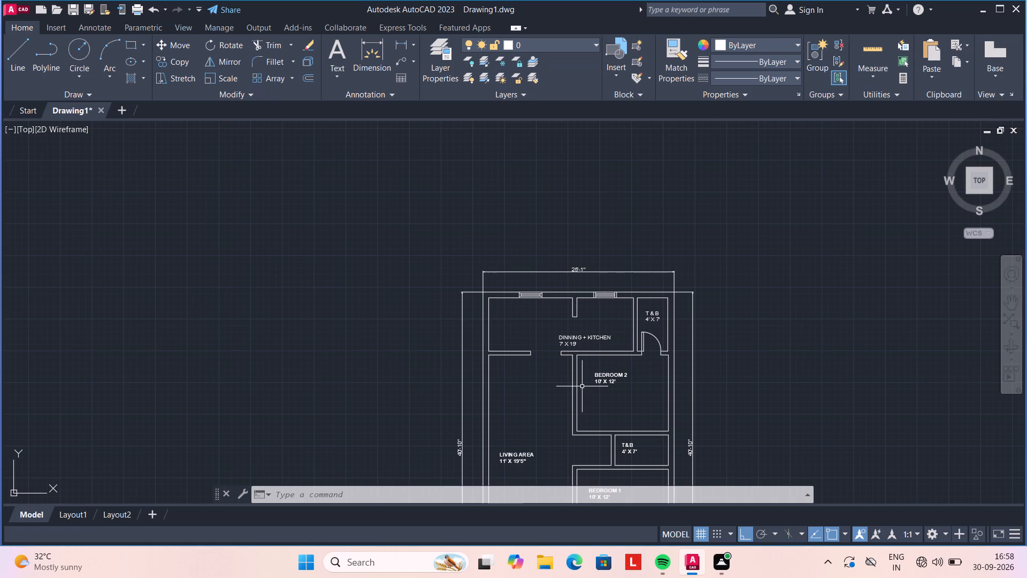
{"action": "scroll", "coordinate": [582, 386], "scroll_direction": "down", "scroll_amount": 1}
{"action": "scroll", "coordinate": [633, 337], "scroll_direction": "up", "scroll_amount": 4}
{"action": "scroll", "coordinate": [631, 370], "scroll_direction": "down", "scroll_amount": 1}
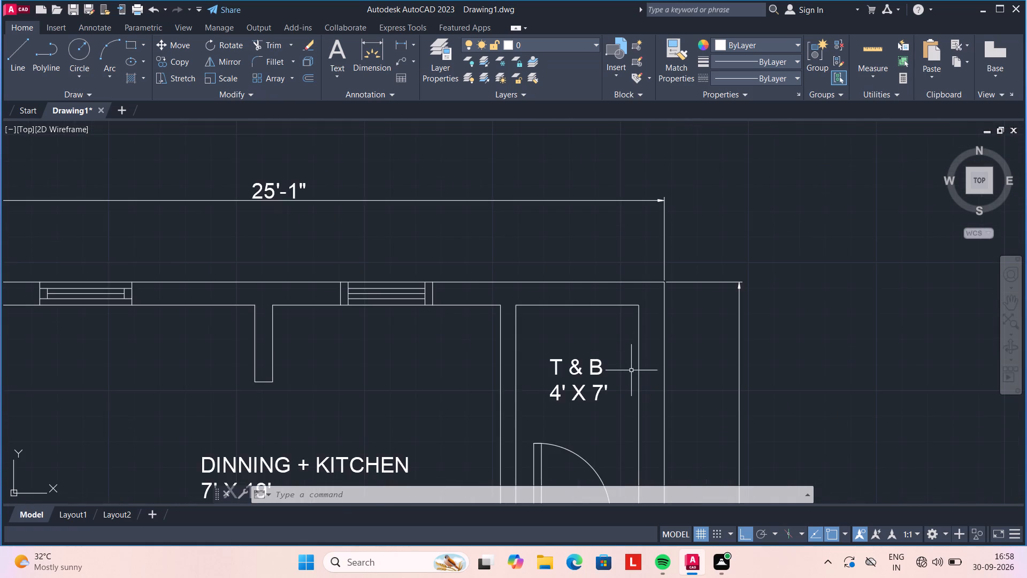
{"action": "key", "text": "l"}
{"action": "key", "text": "Return"}
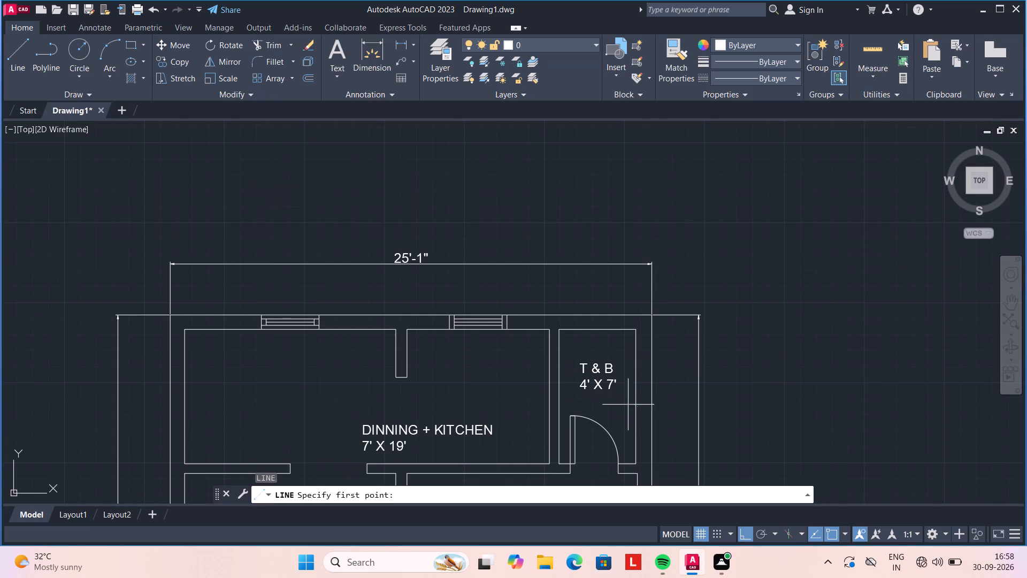
{"action": "left_click", "coordinate": [633, 393]}
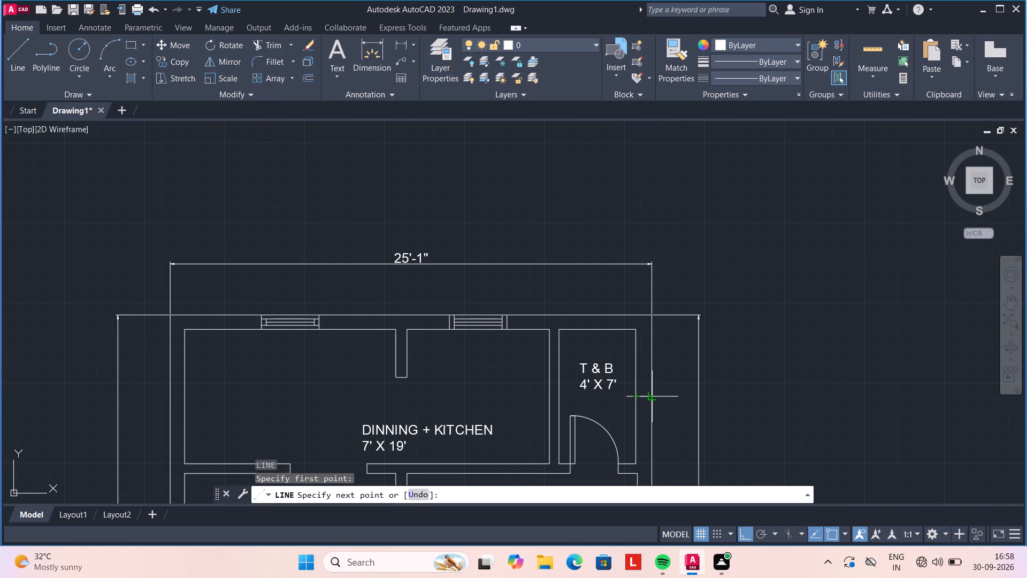
{"action": "scroll", "coordinate": [651, 393], "scroll_direction": "up", "scroll_amount": 2}
{"action": "left_click", "coordinate": [650, 404]}
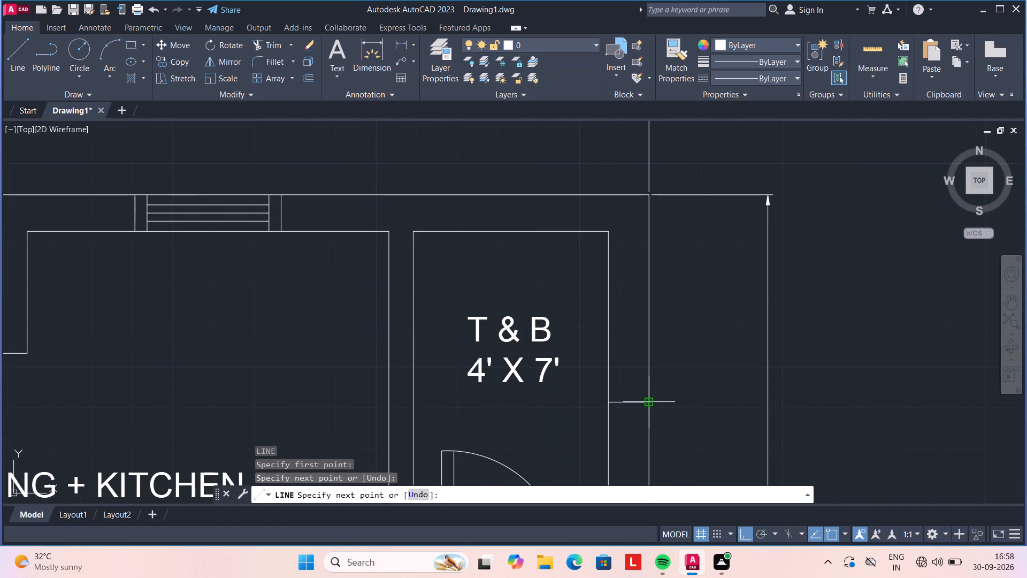
{"action": "key", "text": "space"}
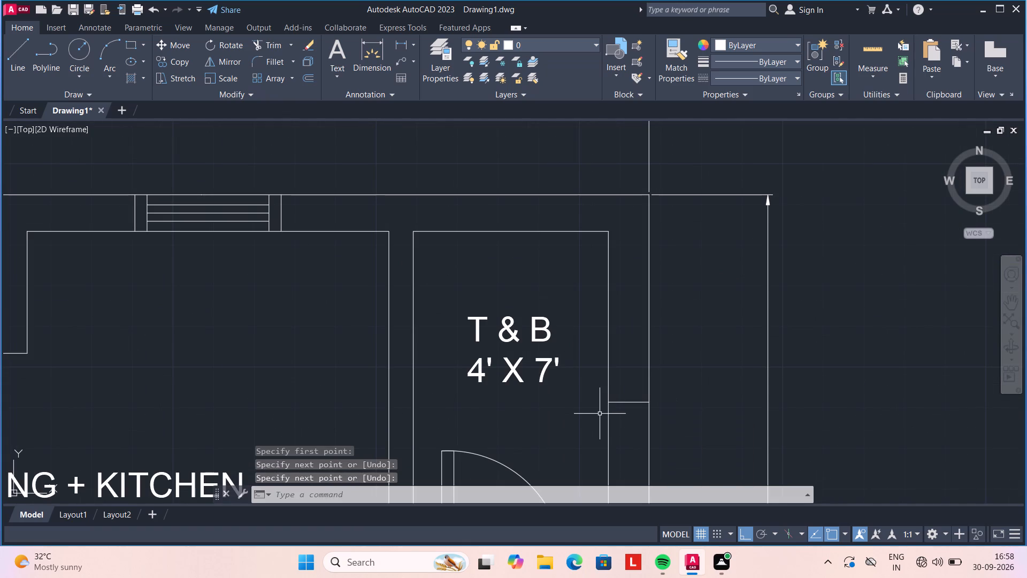
Offset the short line across the T & B's east wall 6" to the north and 6" to the south.
{"action": "key", "text": "o"}
{"action": "key", "text": "Return"}
{"action": "key", "text": "5"}
{"action": "key", "text": "shift+quotedbl"}
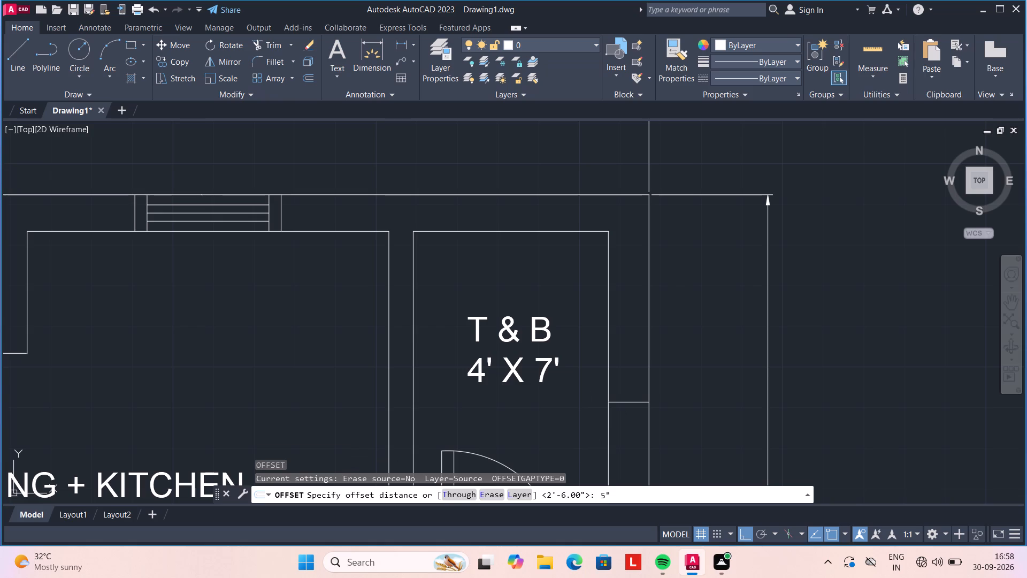
{"action": "key", "text": "BackSpace"}
{"action": "key", "text": "BackSpace"}
{"action": "key", "text": "6"}
{"action": "key", "text": "shift+quotedbl"}
{"action": "key", "text": "Return"}
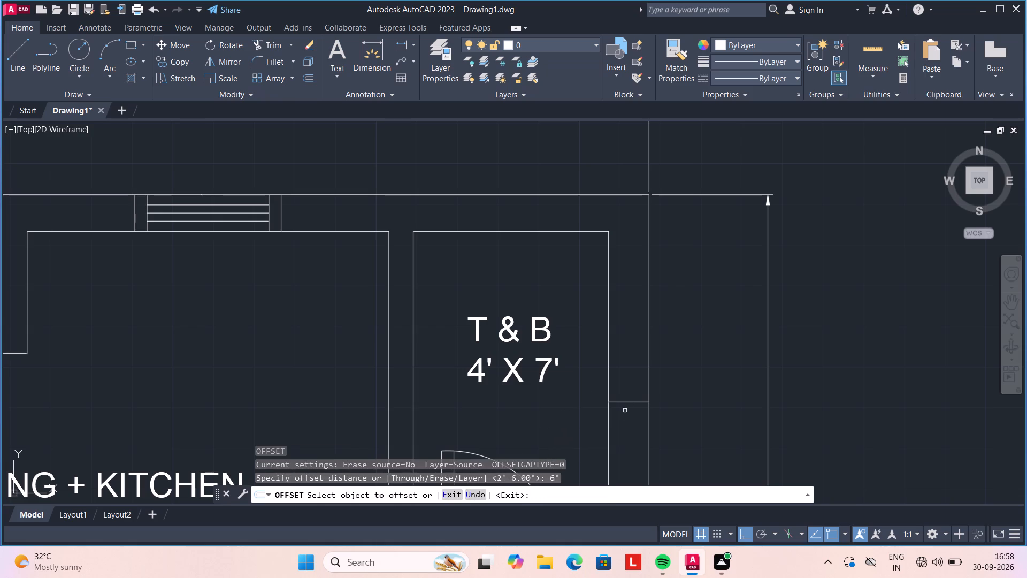
{"action": "left_click", "coordinate": [628, 401]}
{"action": "left_click", "coordinate": [625, 376]}
{"action": "left_click", "coordinate": [632, 403]}
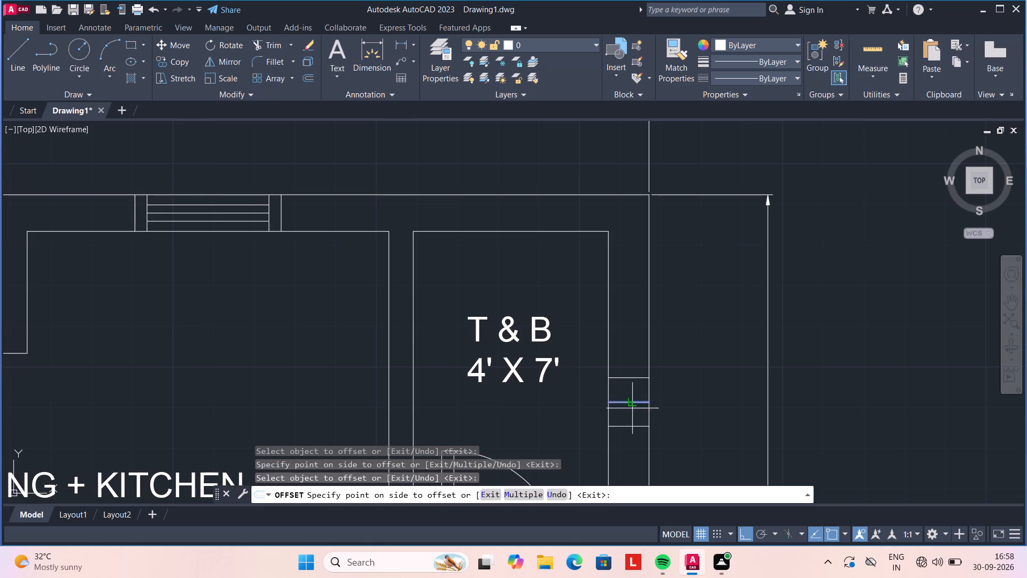
{"action": "left_click", "coordinate": [632, 451]}
{"action": "key", "text": "Escape"}
Delete the original middle line between the two offset lines in the T & B's east wall.
{"action": "left_click", "coordinate": [627, 401]}
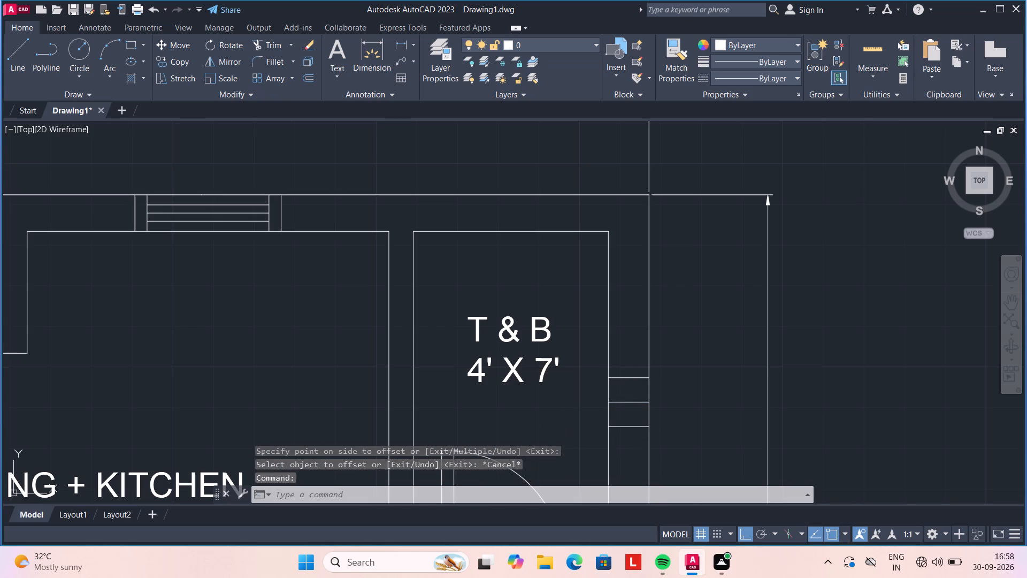
{"action": "key", "text": "Delete"}
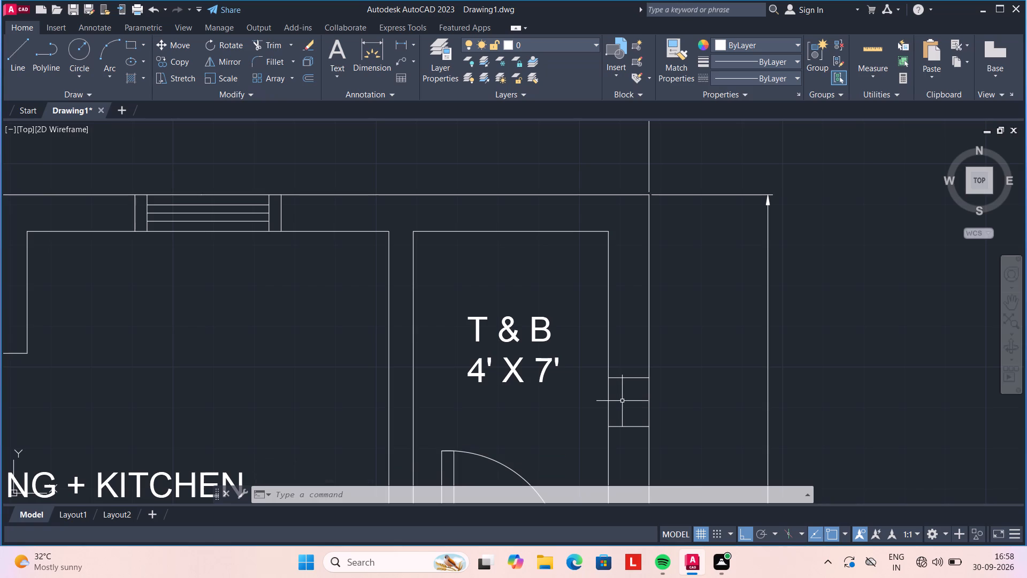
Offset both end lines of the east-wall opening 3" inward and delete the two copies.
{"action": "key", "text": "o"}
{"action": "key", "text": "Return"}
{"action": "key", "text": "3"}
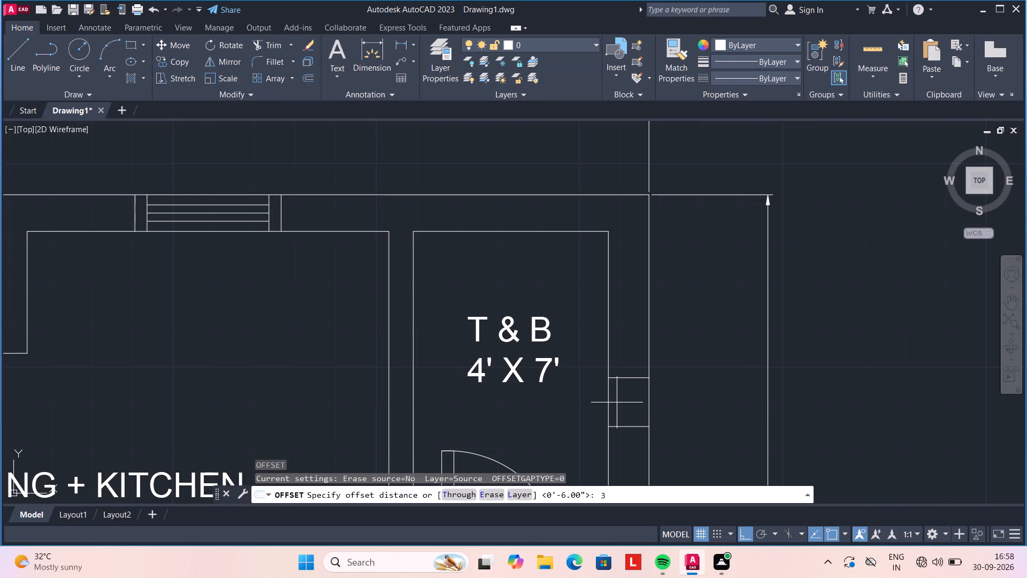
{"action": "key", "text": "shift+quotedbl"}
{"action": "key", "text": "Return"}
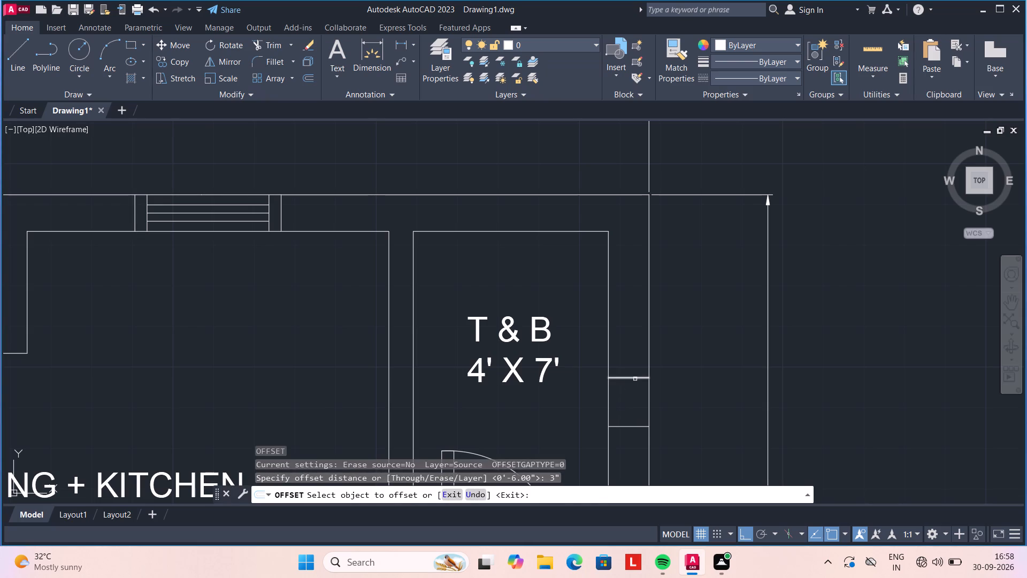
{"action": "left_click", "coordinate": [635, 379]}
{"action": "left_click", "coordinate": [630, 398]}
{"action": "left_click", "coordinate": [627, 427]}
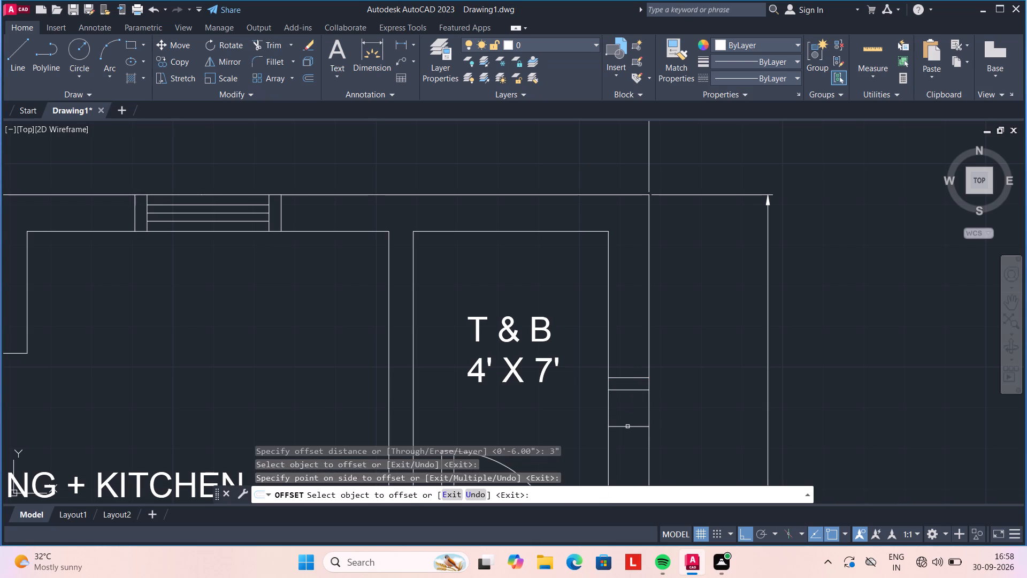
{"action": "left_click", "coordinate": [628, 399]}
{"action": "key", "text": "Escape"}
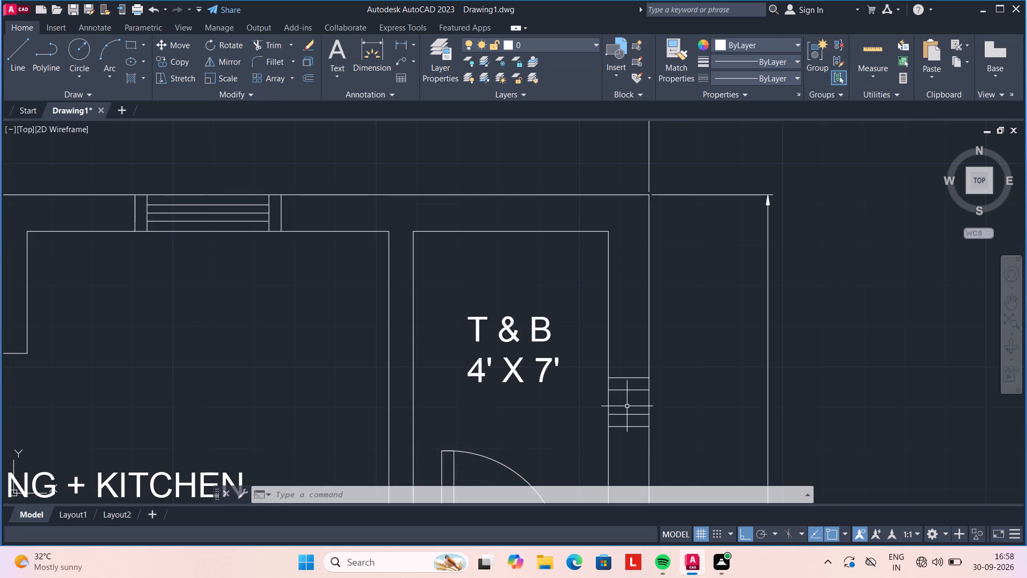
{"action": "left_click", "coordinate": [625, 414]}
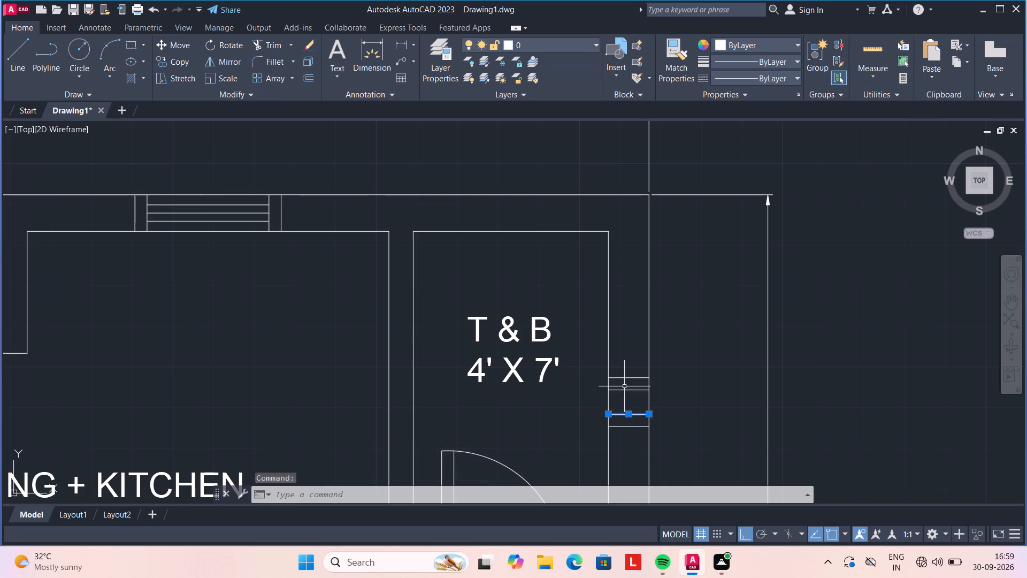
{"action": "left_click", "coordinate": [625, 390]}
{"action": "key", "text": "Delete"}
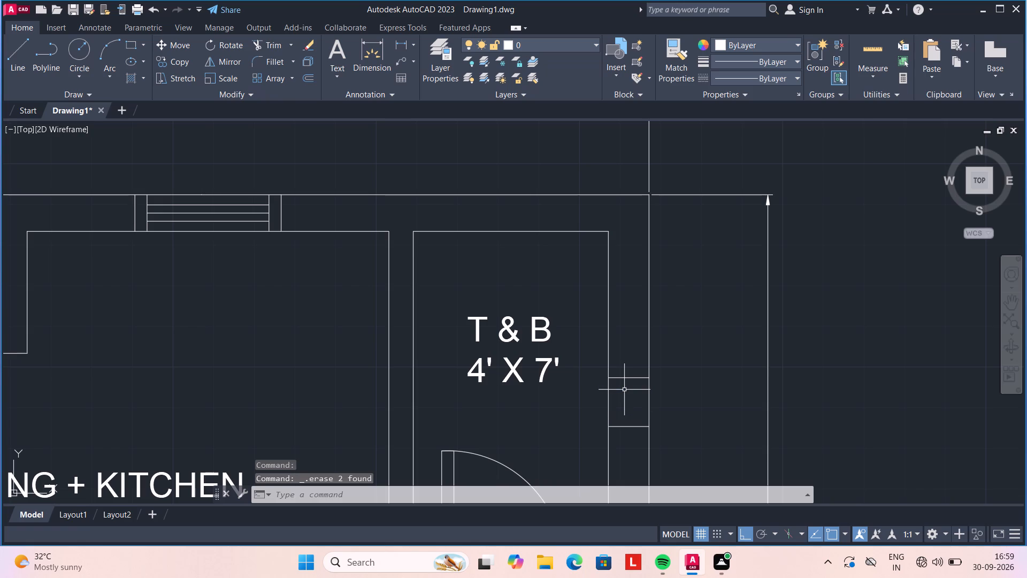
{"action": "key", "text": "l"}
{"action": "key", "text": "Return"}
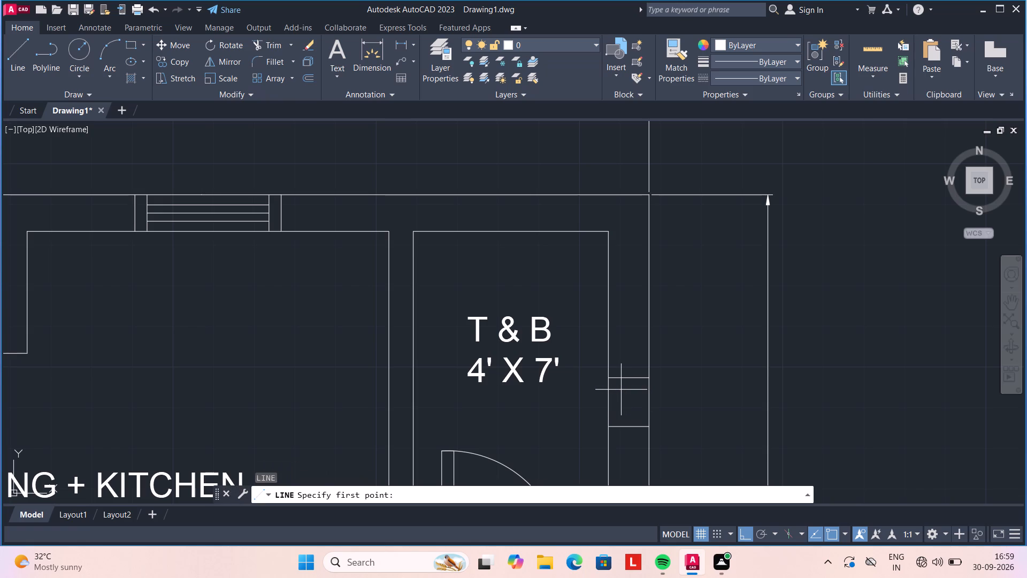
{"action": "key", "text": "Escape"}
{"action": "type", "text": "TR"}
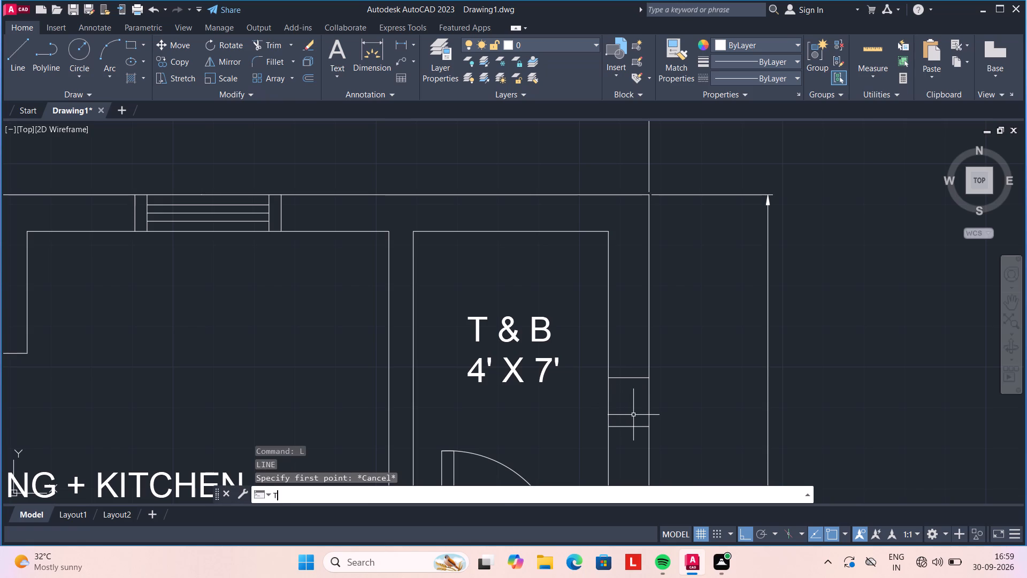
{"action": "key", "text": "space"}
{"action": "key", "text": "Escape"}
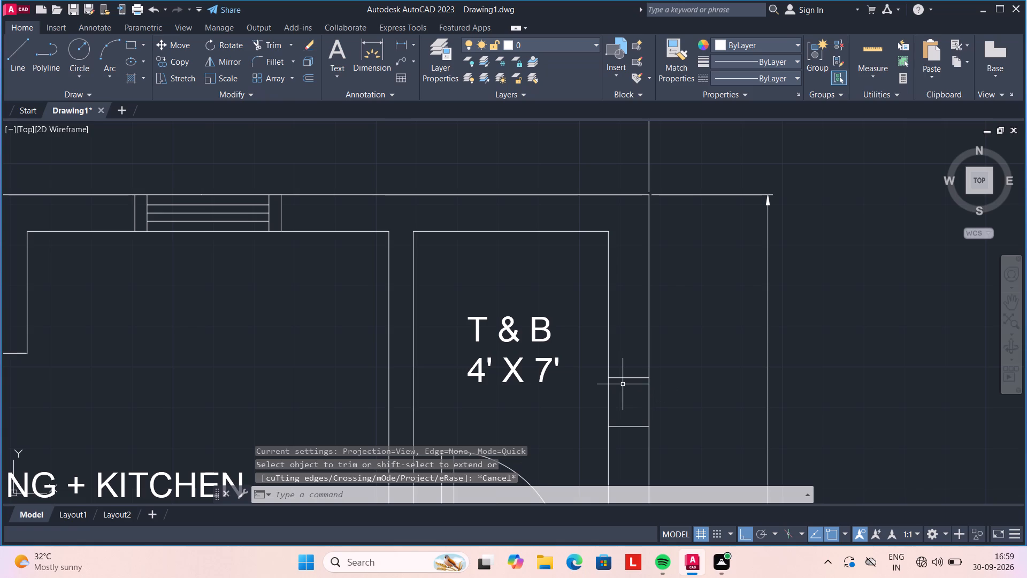
Draw a line joining the midpoints of the two end lines in the T & B's east wall.
{"action": "key", "text": "l"}
{"action": "key", "text": "Return"}
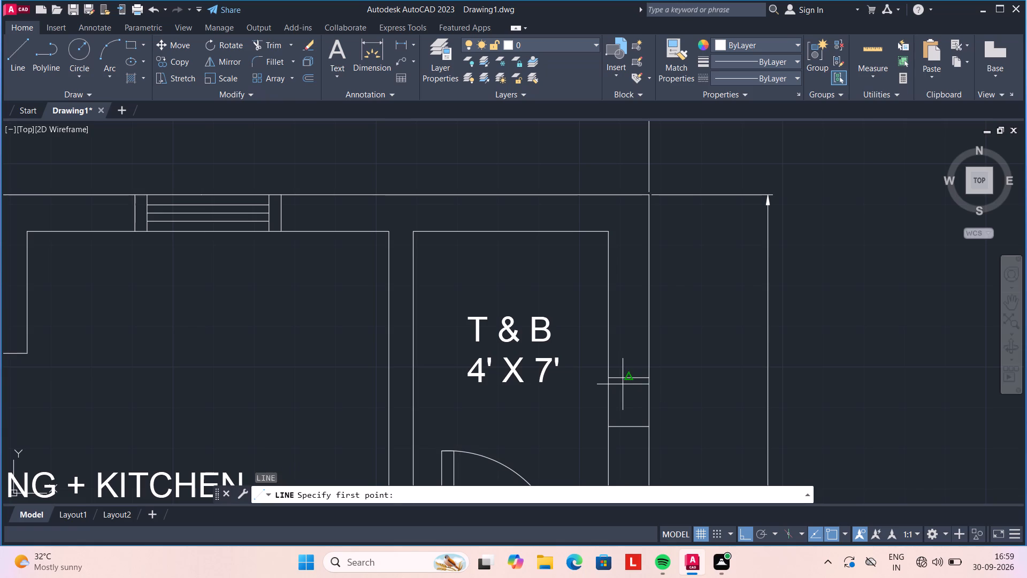
{"action": "left_click", "coordinate": [630, 379]}
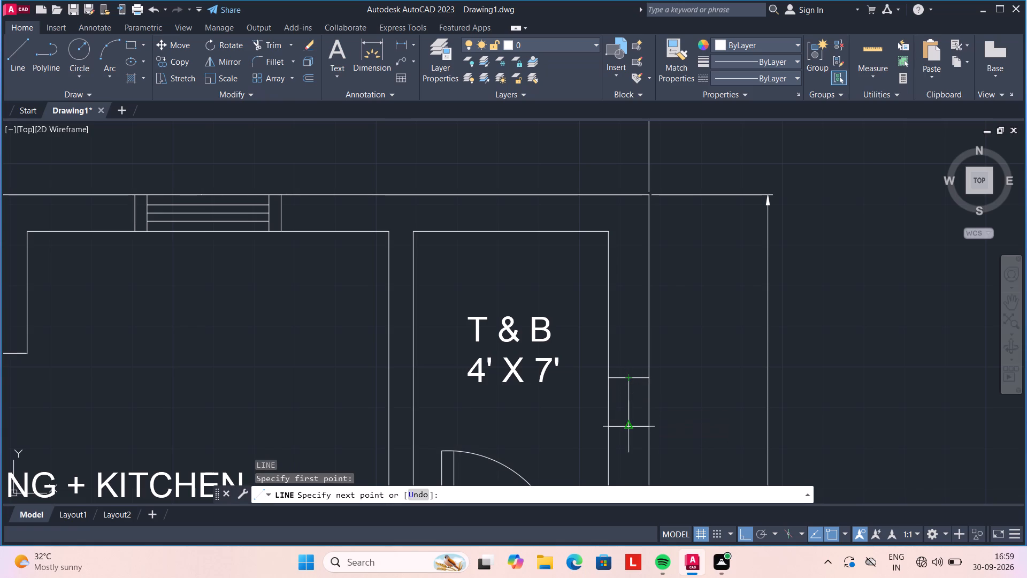
{"action": "left_click", "coordinate": [627, 429]}
{"action": "key", "text": "Escape"}
Offset the window's centre line 2" to the east and 2" to the west to form the glazing lines.
{"action": "key", "text": "o"}
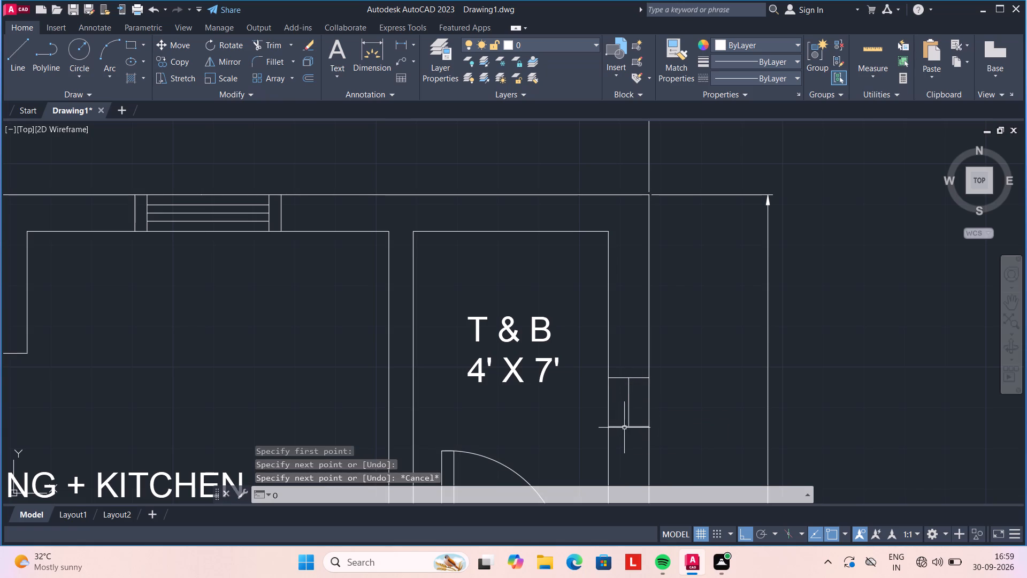
{"action": "key", "text": "Return"}
{"action": "key", "text": "2"}
{"action": "key", "text": "shift+quotedbl"}
{"action": "key", "text": "Return"}
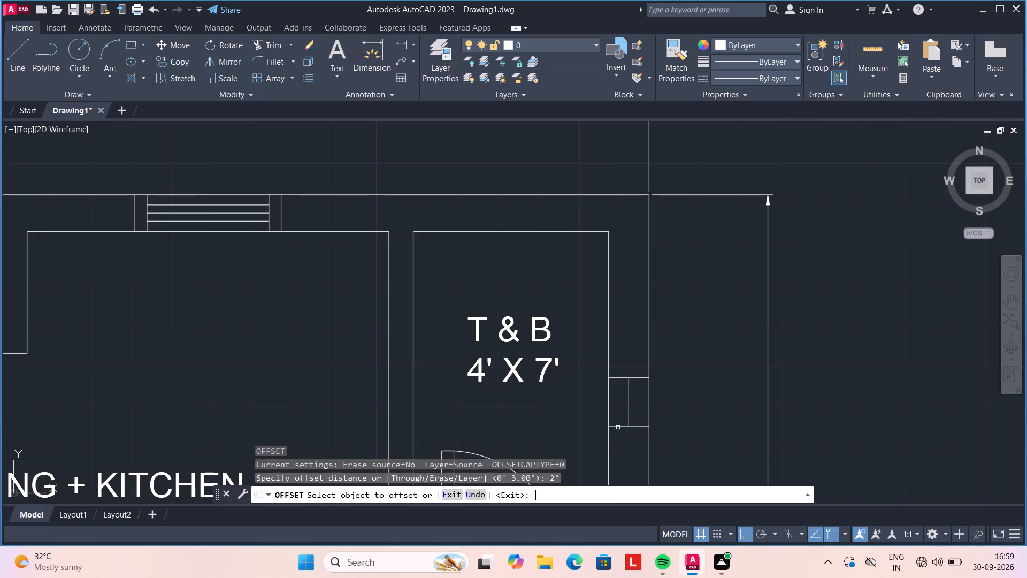
{"action": "left_click", "coordinate": [630, 407]}
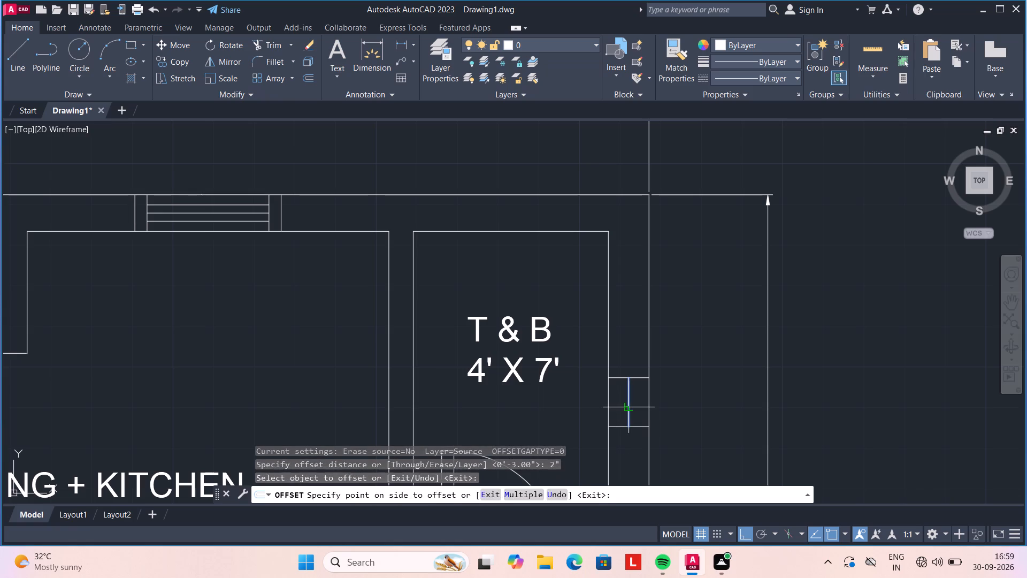
{"action": "left_click", "coordinate": [641, 406]}
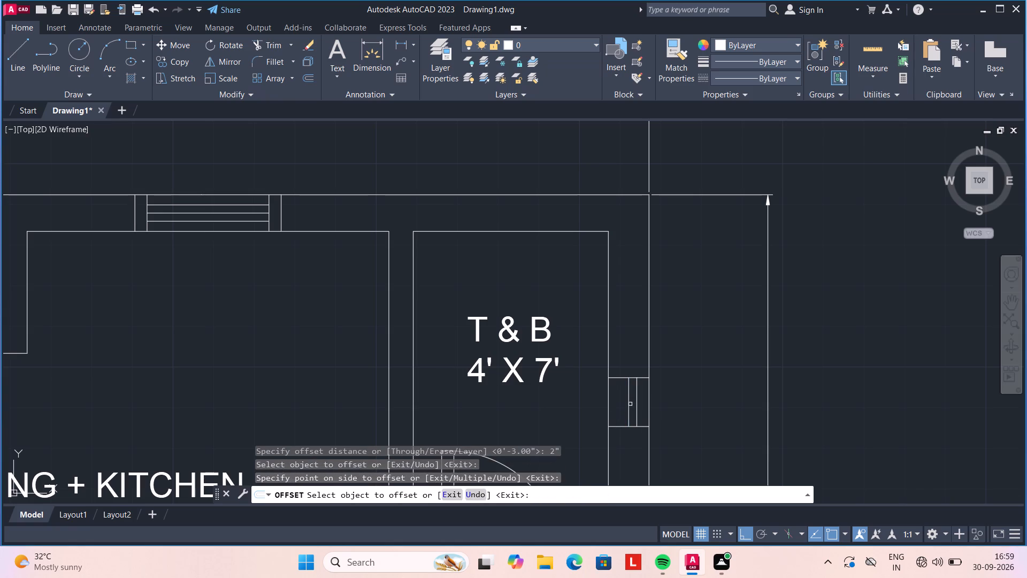
{"action": "left_click", "coordinate": [630, 404]}
{"action": "left_click", "coordinate": [608, 404]}
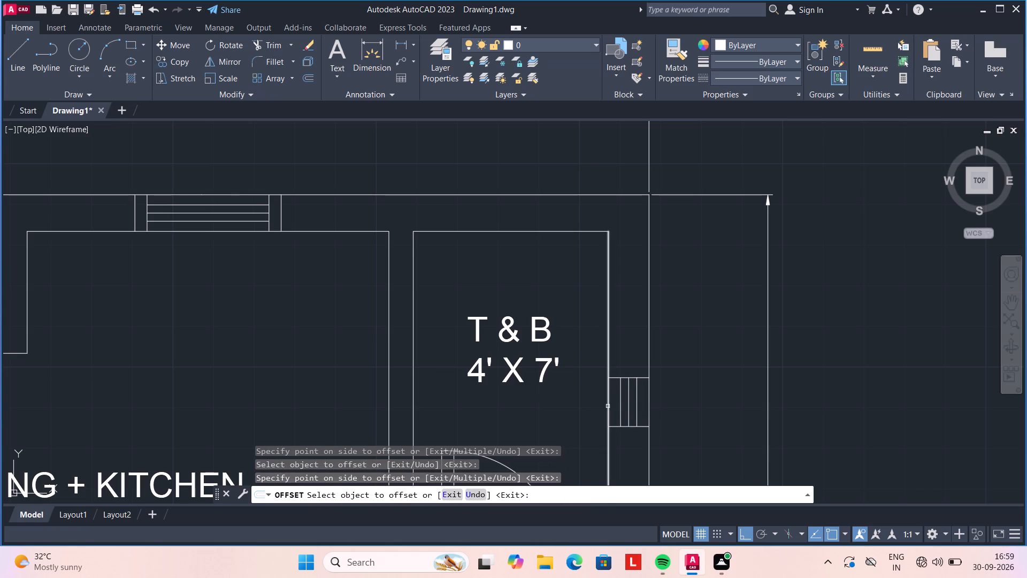
{"action": "key", "text": "Escape"}
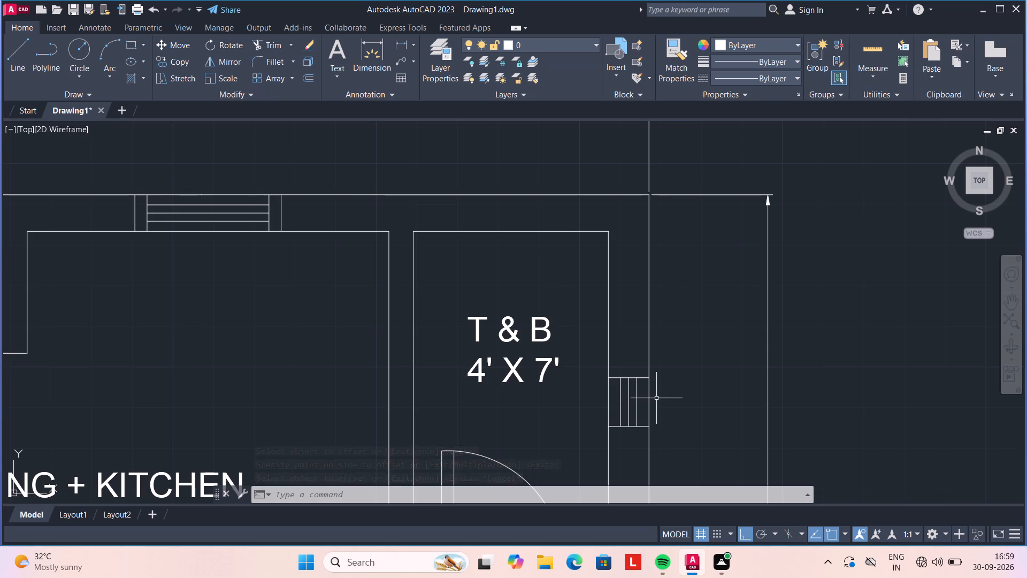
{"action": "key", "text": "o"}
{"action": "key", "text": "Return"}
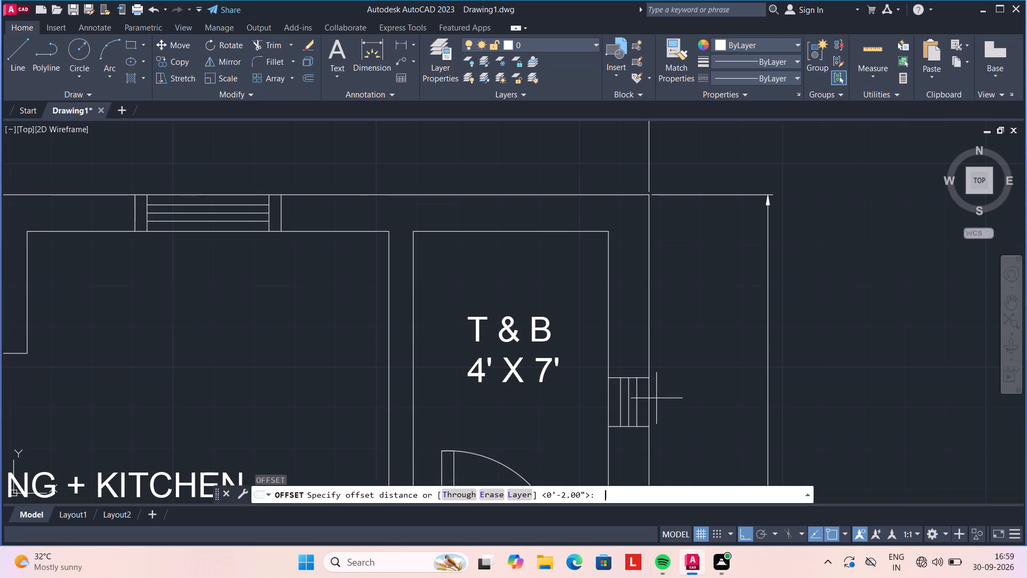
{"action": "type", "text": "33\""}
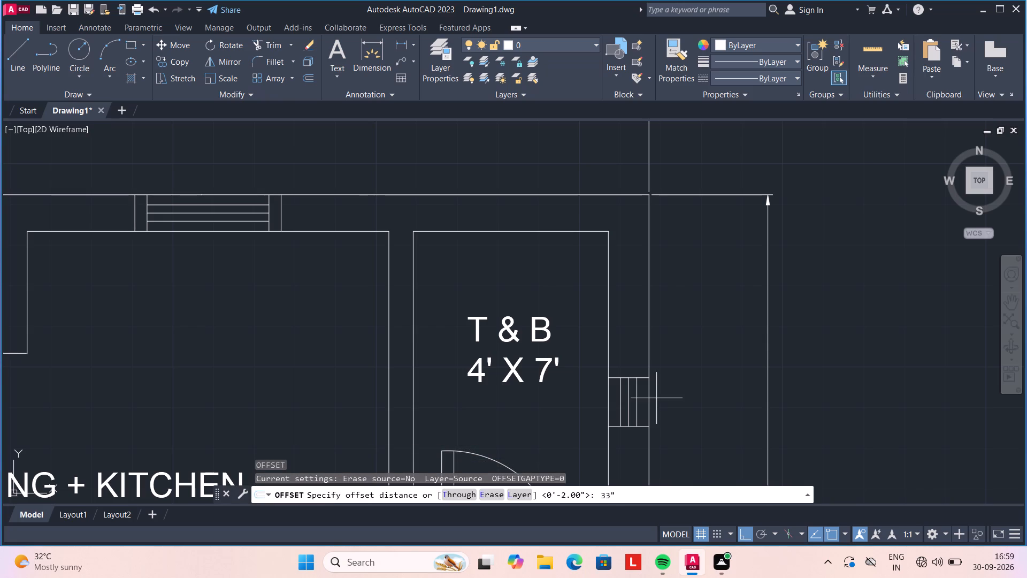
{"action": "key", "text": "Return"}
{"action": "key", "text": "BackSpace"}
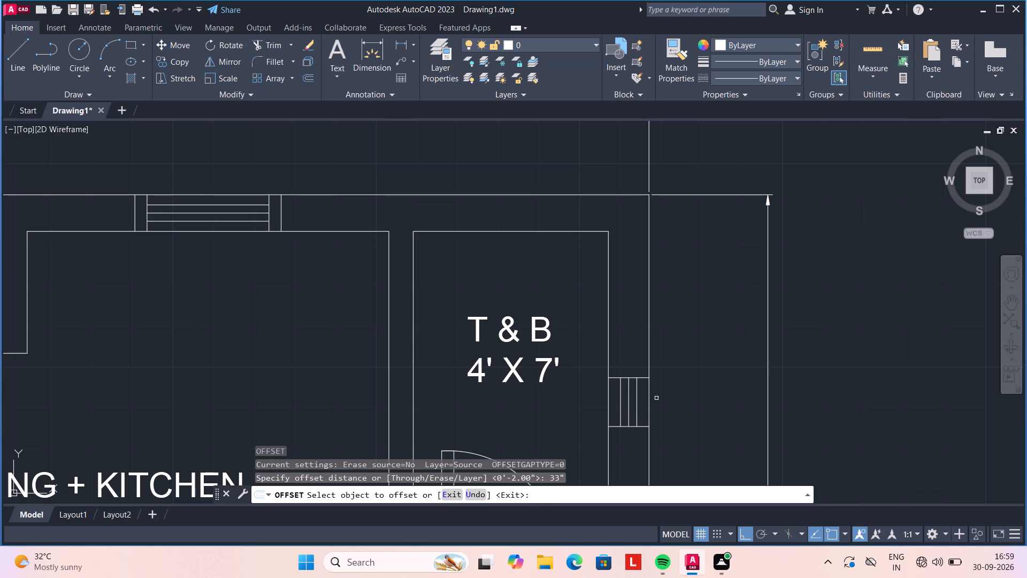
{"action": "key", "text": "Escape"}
Offset both end lines of the T & B's east-wall window 3" inward.
{"action": "key", "text": "o"}
{"action": "key", "text": "Return"}
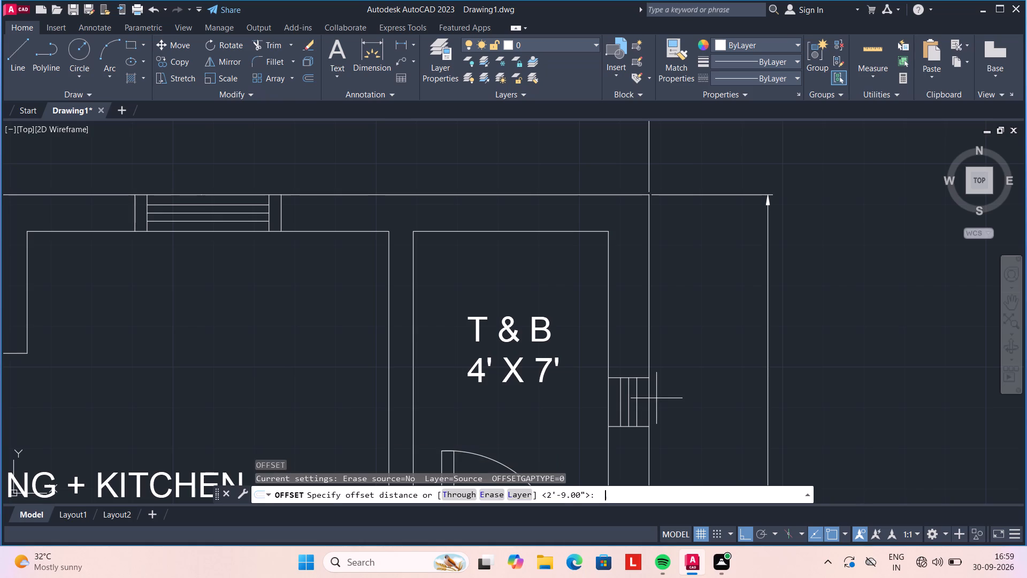
{"action": "type", "text": "3\""}
{"action": "key", "text": "Return"}
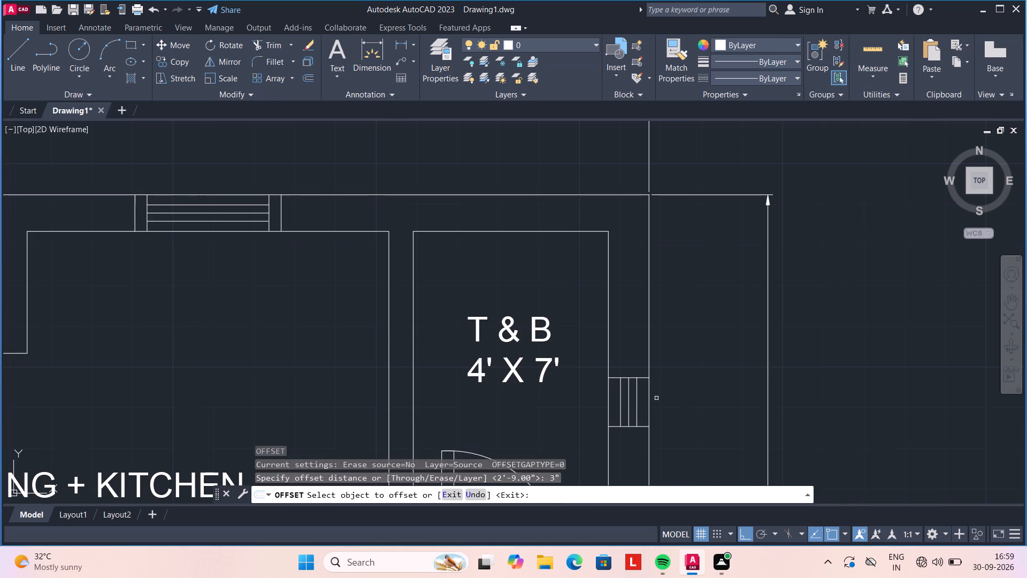
{"action": "scroll", "coordinate": [656, 398], "scroll_direction": "up", "scroll_amount": 1}
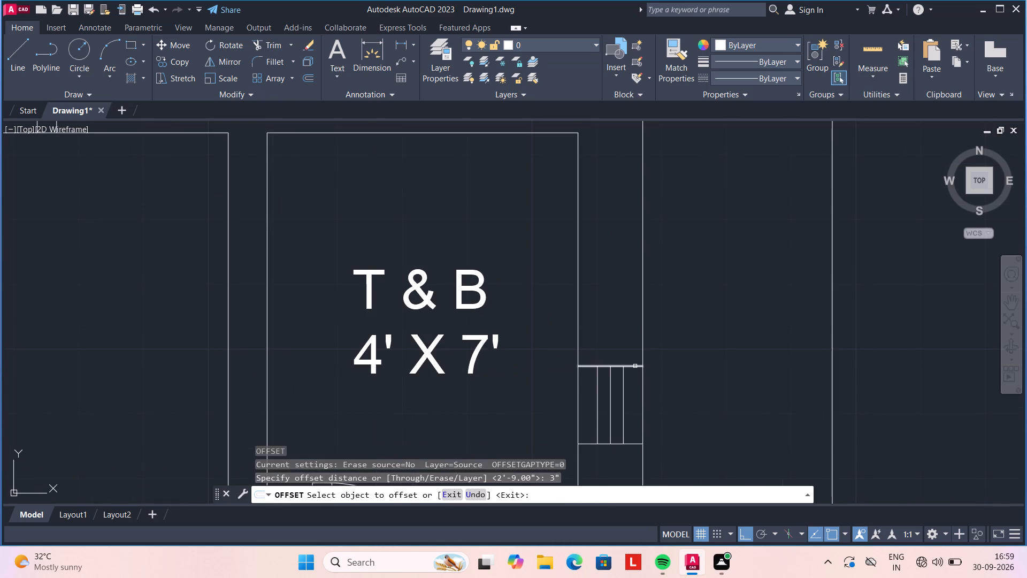
{"action": "left_click", "coordinate": [634, 366]}
{"action": "left_click", "coordinate": [631, 393]}
{"action": "left_click", "coordinate": [629, 445]}
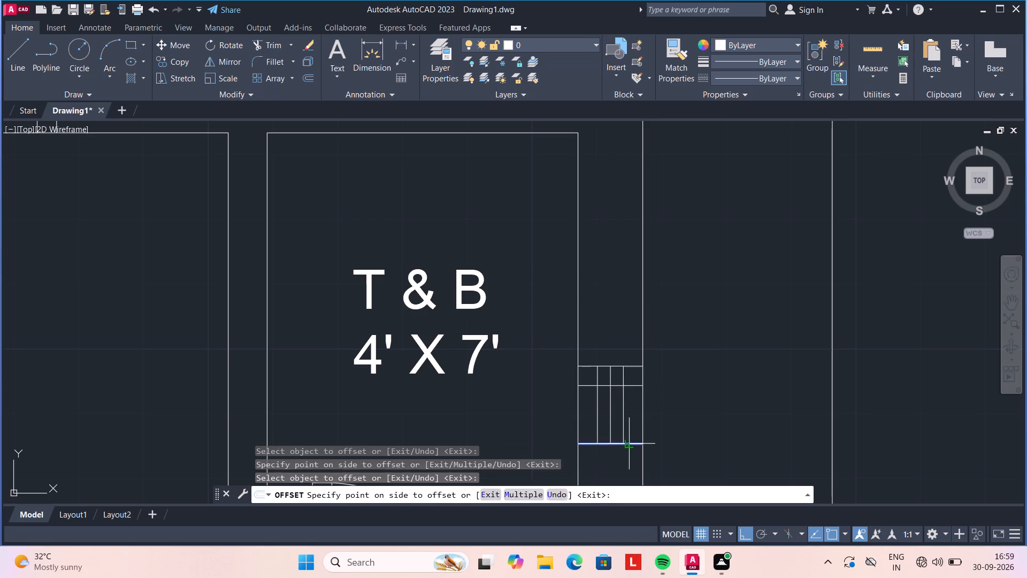
{"action": "left_click", "coordinate": [627, 415]}
{"action": "key", "text": "Escape"}
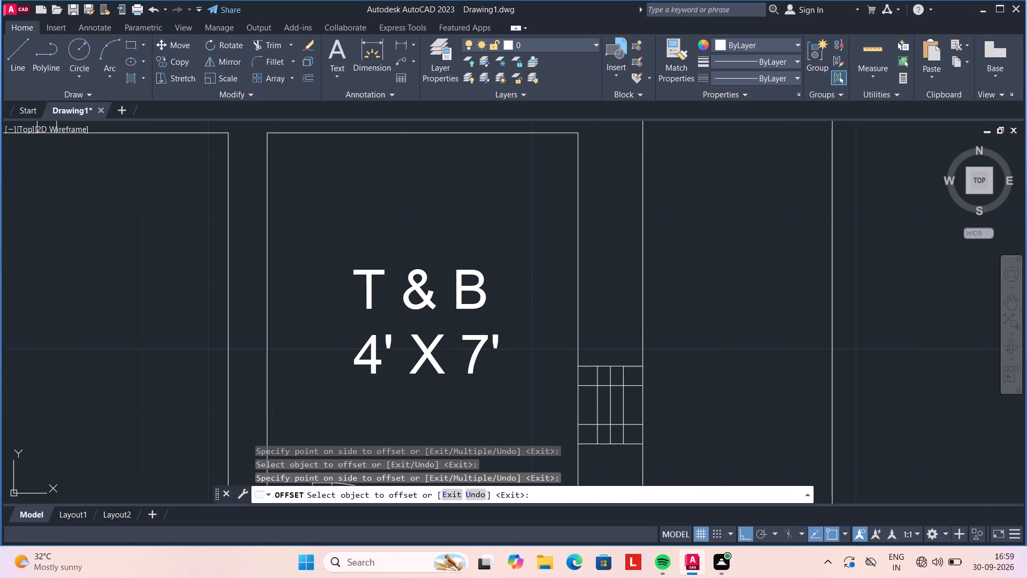
Trim the inner cross lines outside the two outer glazing lines, and the centre line's ends beyond them, in the T & B window.
{"action": "type", "text": "TR"}
{"action": "key", "text": "Return"}
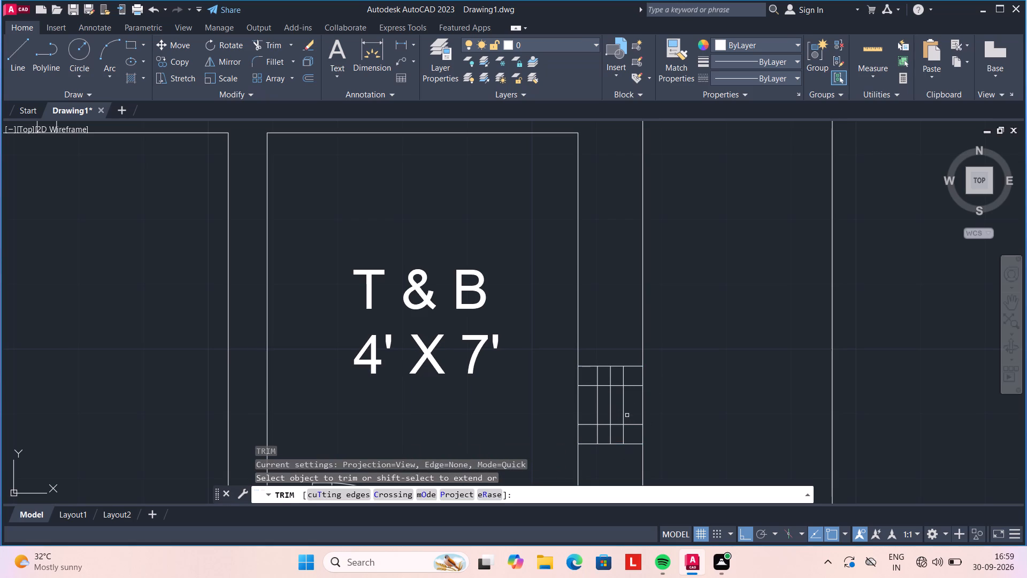
{"action": "scroll", "coordinate": [624, 415], "scroll_direction": "up", "scroll_amount": 3}
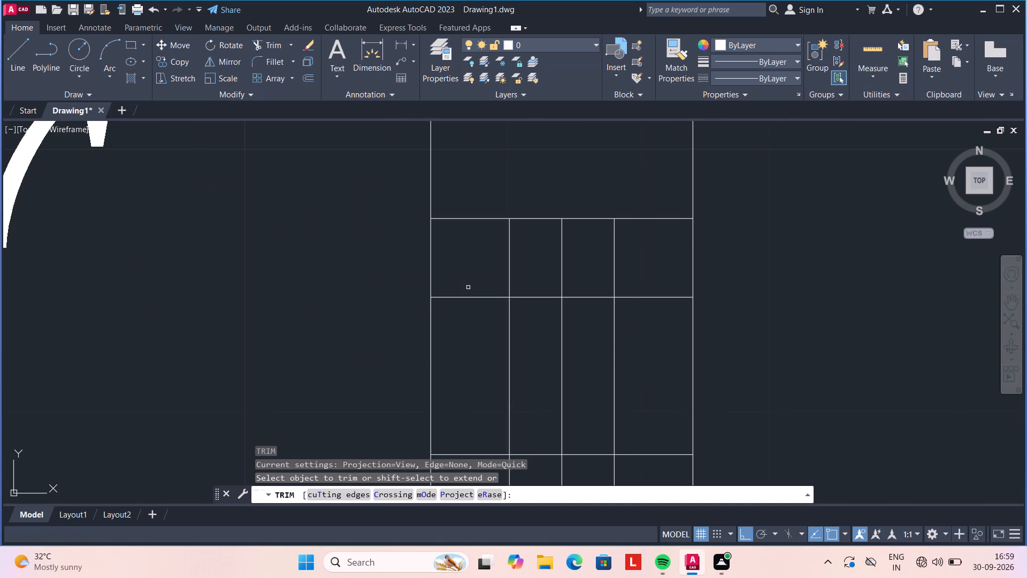
{"action": "left_click", "coordinate": [470, 271]}
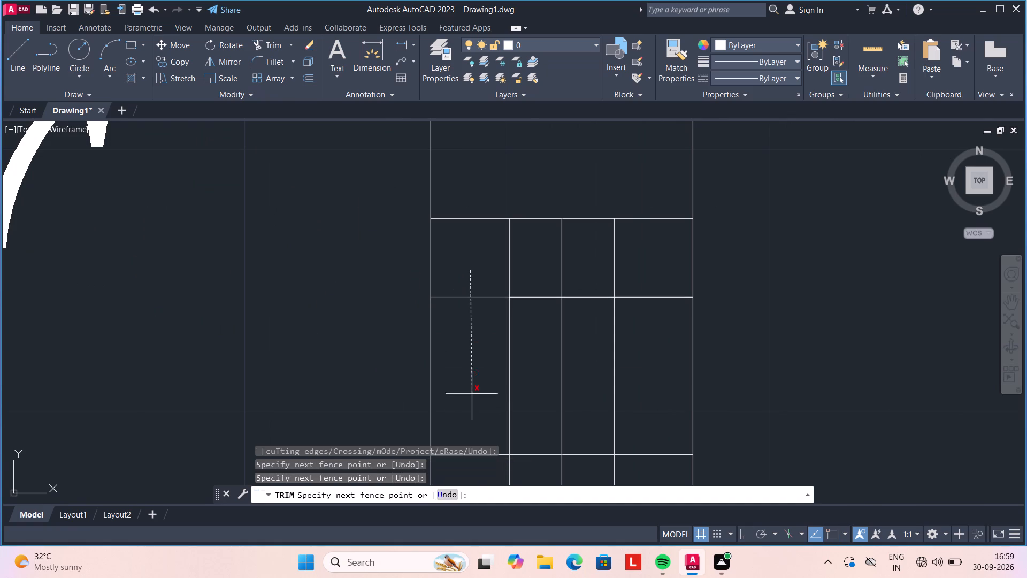
{"action": "left_click", "coordinate": [476, 463]}
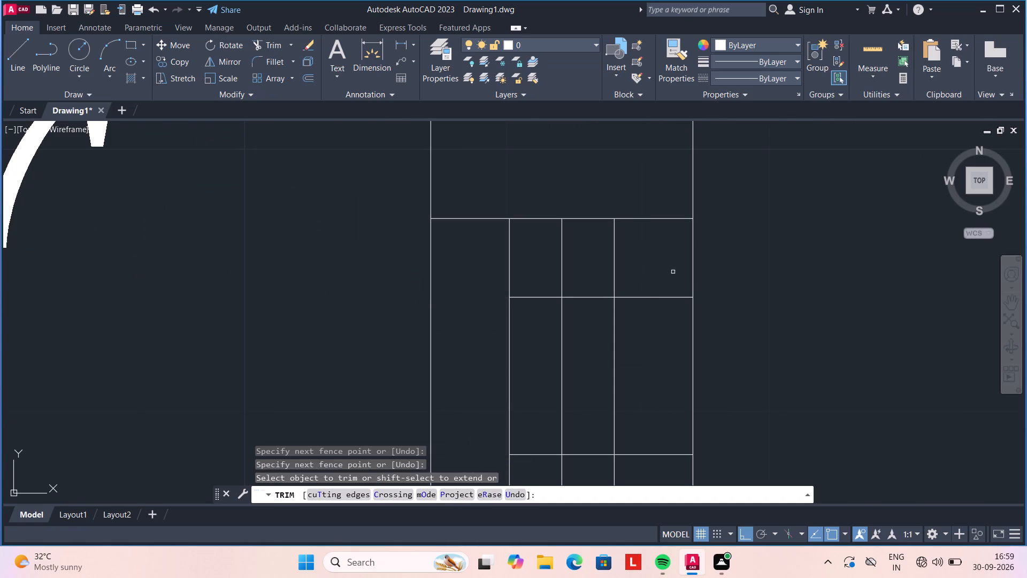
{"action": "left_click", "coordinate": [650, 276]}
{"action": "left_click", "coordinate": [643, 468]}
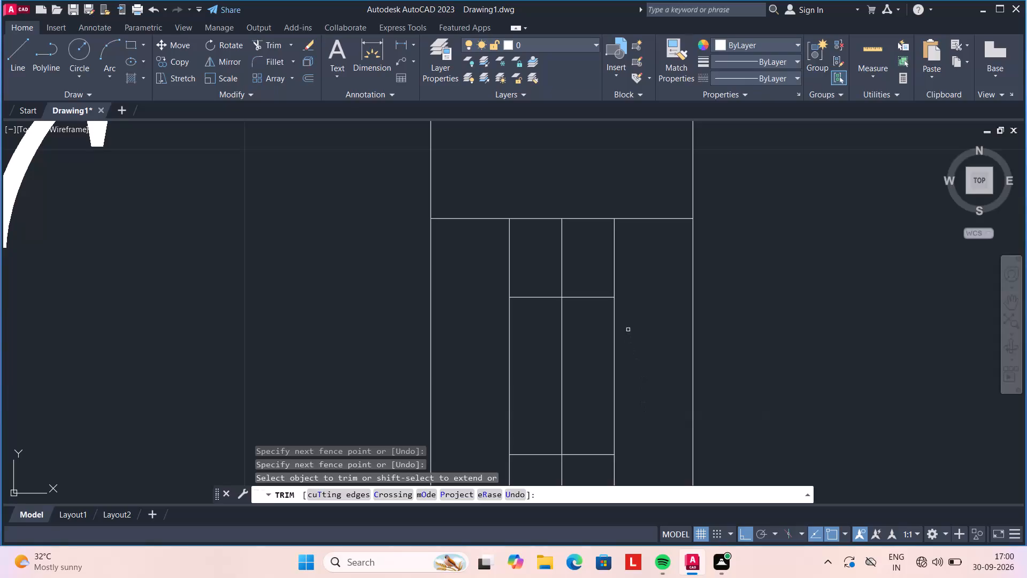
{"action": "left_click", "coordinate": [562, 245]}
{"action": "scroll", "coordinate": [573, 355], "scroll_direction": "down", "scroll_amount": 3}
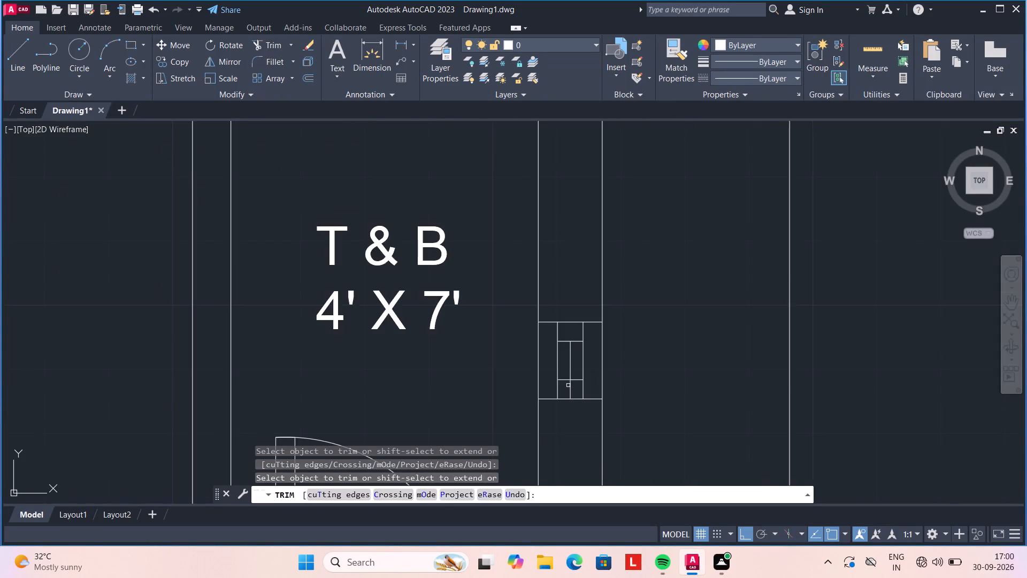
{"action": "scroll", "coordinate": [568, 389], "scroll_direction": "up", "scroll_amount": 2}
{"action": "left_click", "coordinate": [570, 392]}
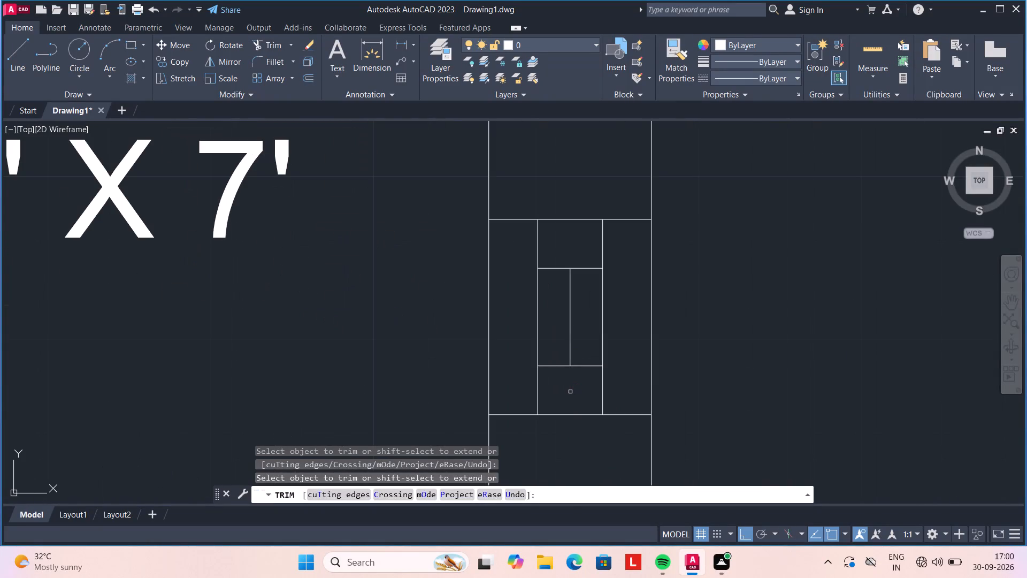
{"action": "key", "text": "Escape"}
Draw a line across Bedroom 2's east wall from the inner face's midpoint to the outer face.
{"action": "scroll", "coordinate": [584, 399], "scroll_direction": "down", "scroll_amount": 2}
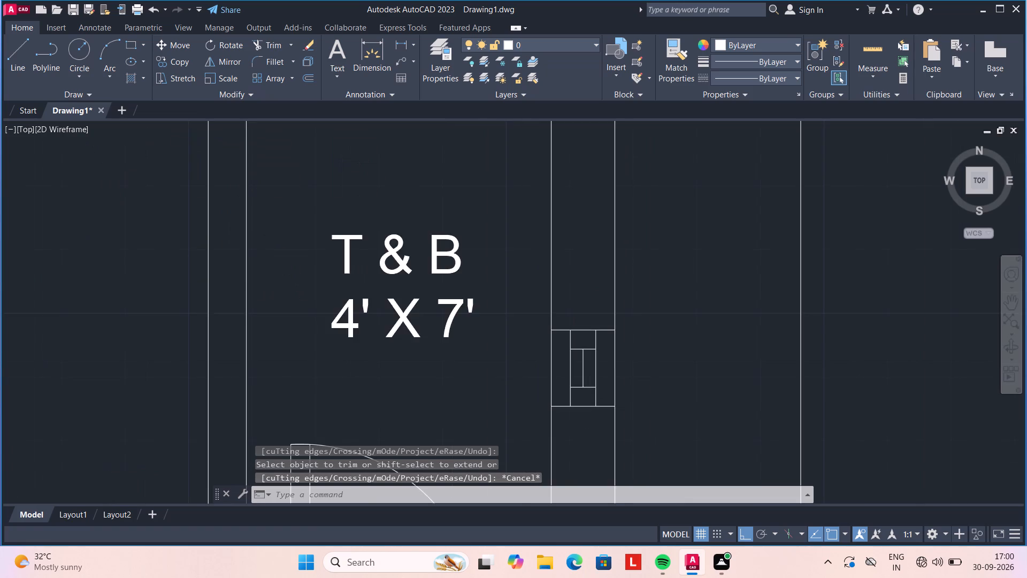
{"action": "scroll", "coordinate": [586, 402], "scroll_direction": "down", "scroll_amount": 2}
{"action": "middle_click_drag", "start_coordinate": [587, 431], "coordinate": [548, 193]}
{"action": "scroll", "coordinate": [548, 197], "scroll_direction": "down", "scroll_amount": 2}
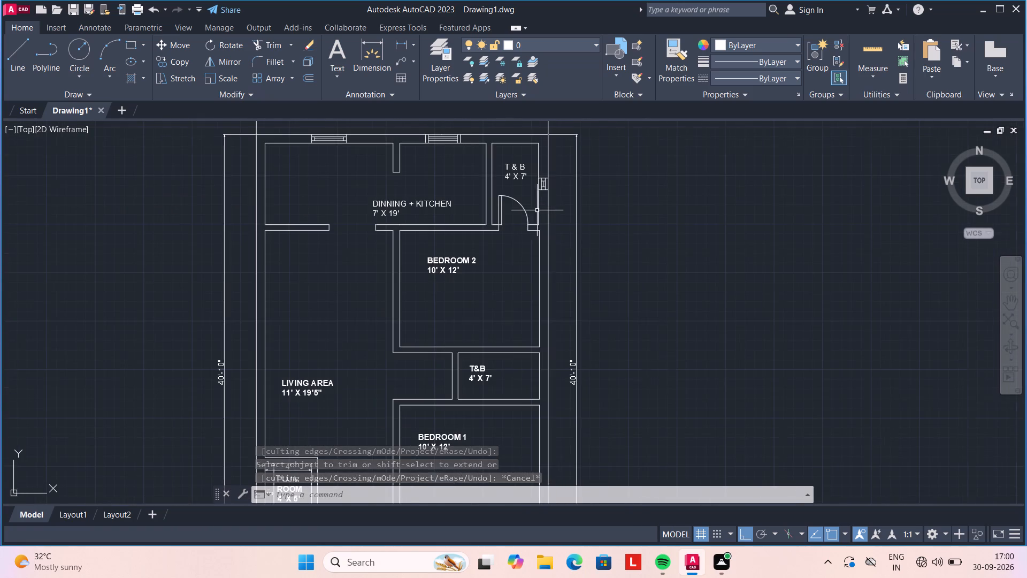
{"action": "key", "text": "l"}
{"action": "key", "text": "Return"}
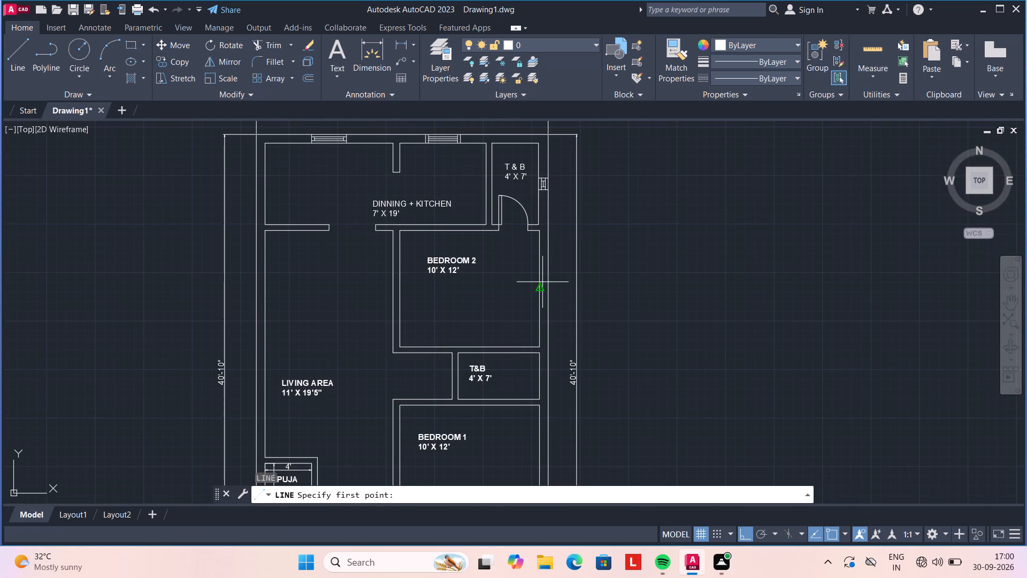
{"action": "scroll", "coordinate": [539, 291], "scroll_direction": "up", "scroll_amount": 3}
{"action": "scroll", "coordinate": [537, 287], "scroll_direction": "down", "scroll_amount": 3}
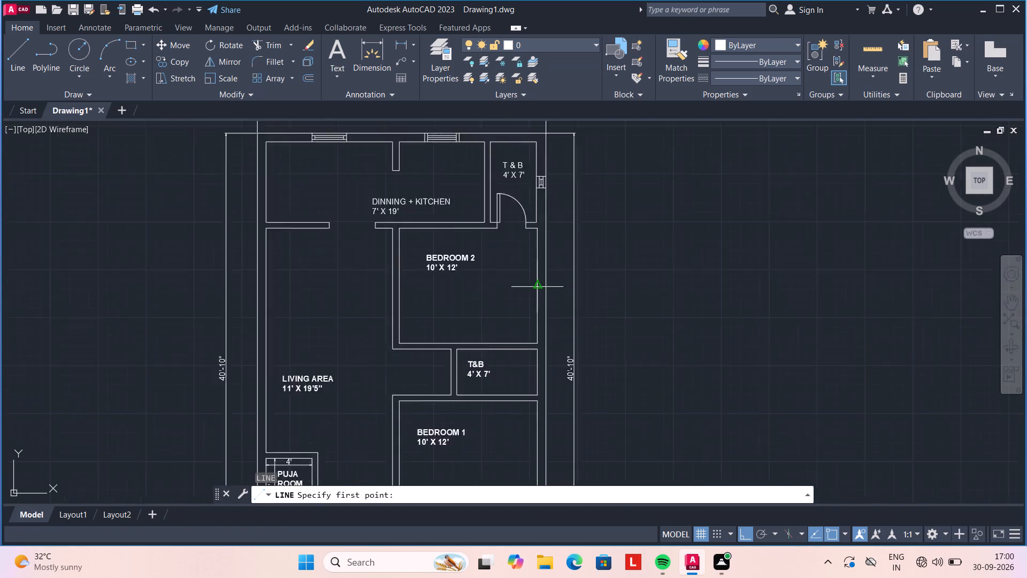
{"action": "scroll", "coordinate": [537, 287], "scroll_direction": "down", "scroll_amount": 1}
{"action": "left_click", "coordinate": [537, 287]}
{"action": "scroll", "coordinate": [546, 287], "scroll_direction": "up", "scroll_amount": 4}
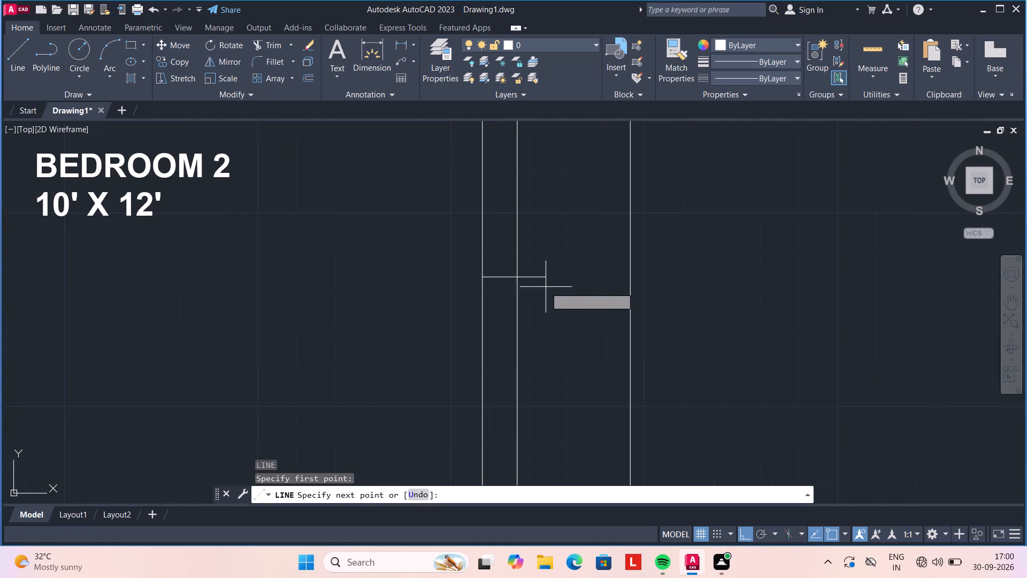
{"action": "left_click", "coordinate": [519, 276]}
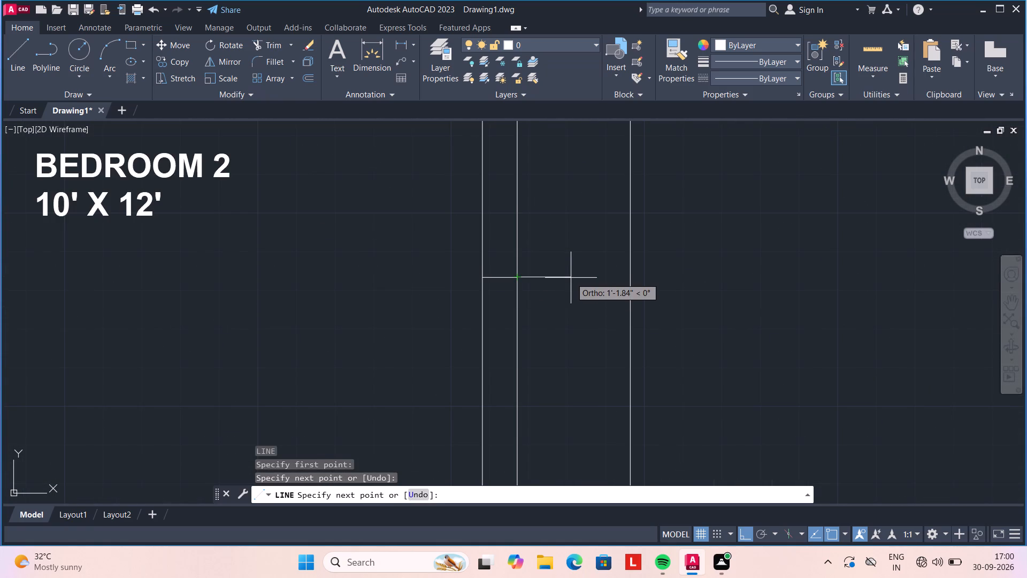
{"action": "key", "text": "Escape"}
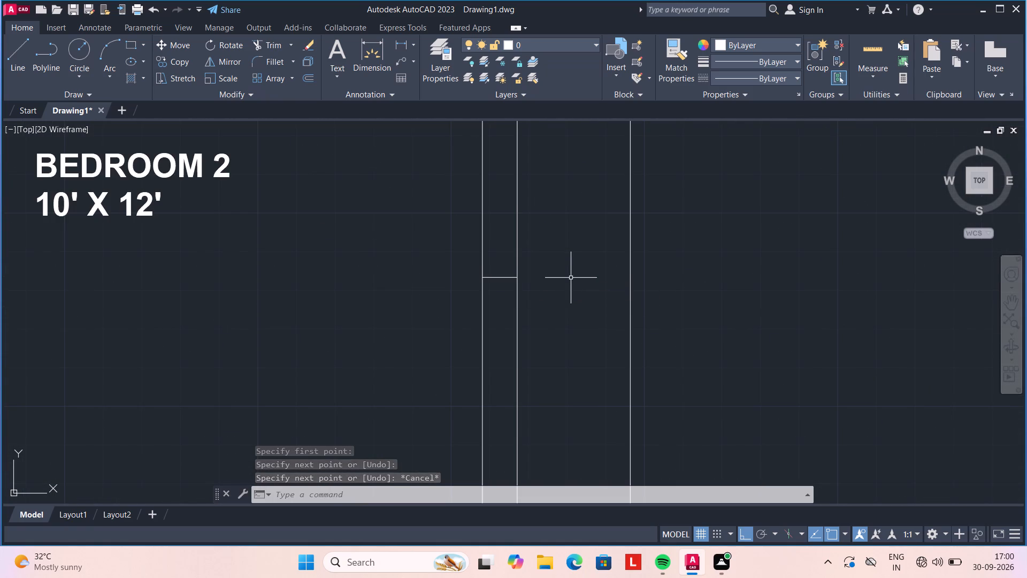
Offset the cross line in Bedroom 2's east wall 1'6" to the north and 1'6" to the south.
{"action": "key", "text": "o"}
{"action": "key", "text": "Return"}
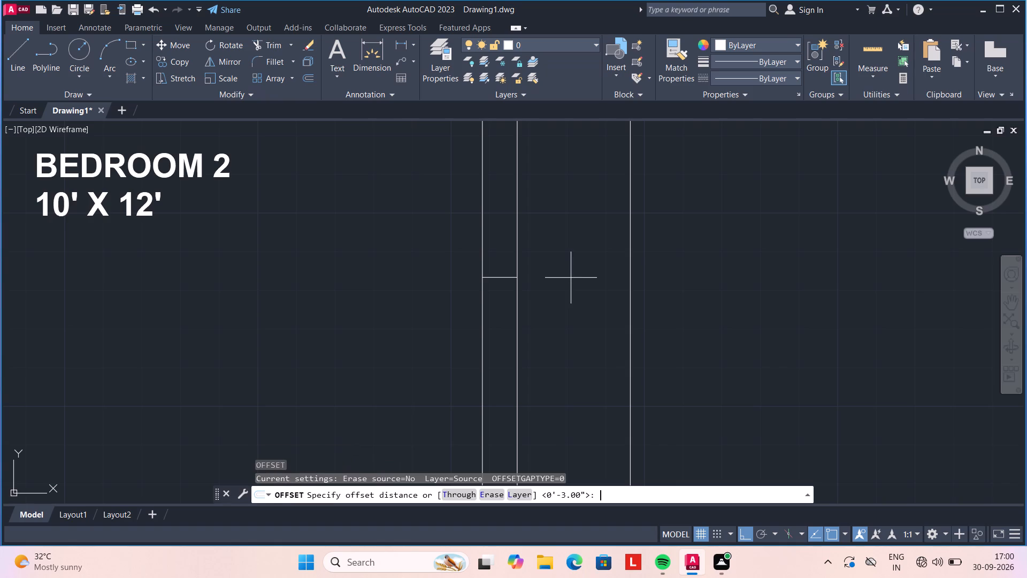
{"action": "type", "text": "1'6\""}
{"action": "key", "text": "Return"}
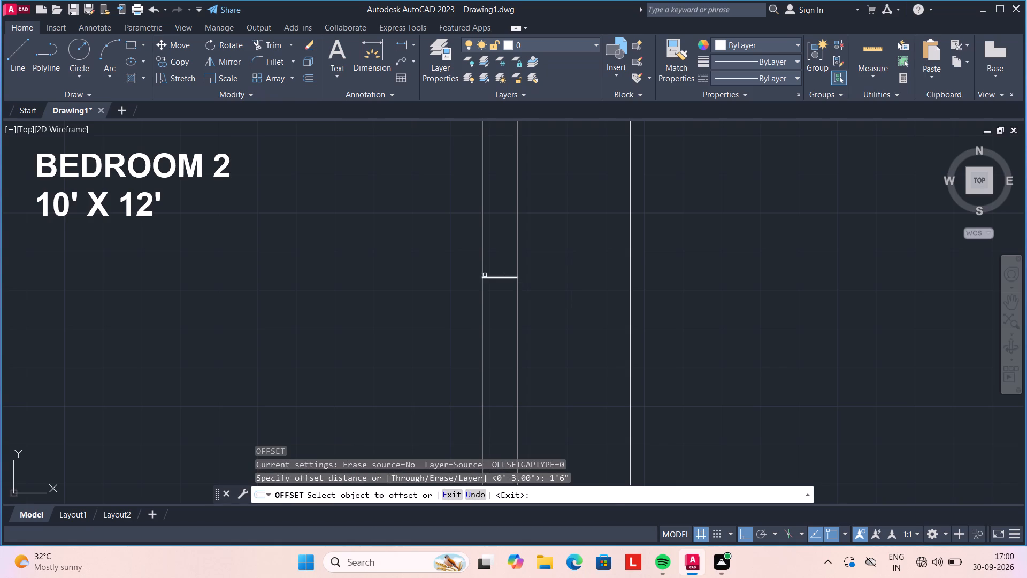
{"action": "left_click", "coordinate": [501, 276]}
{"action": "left_click", "coordinate": [506, 227]}
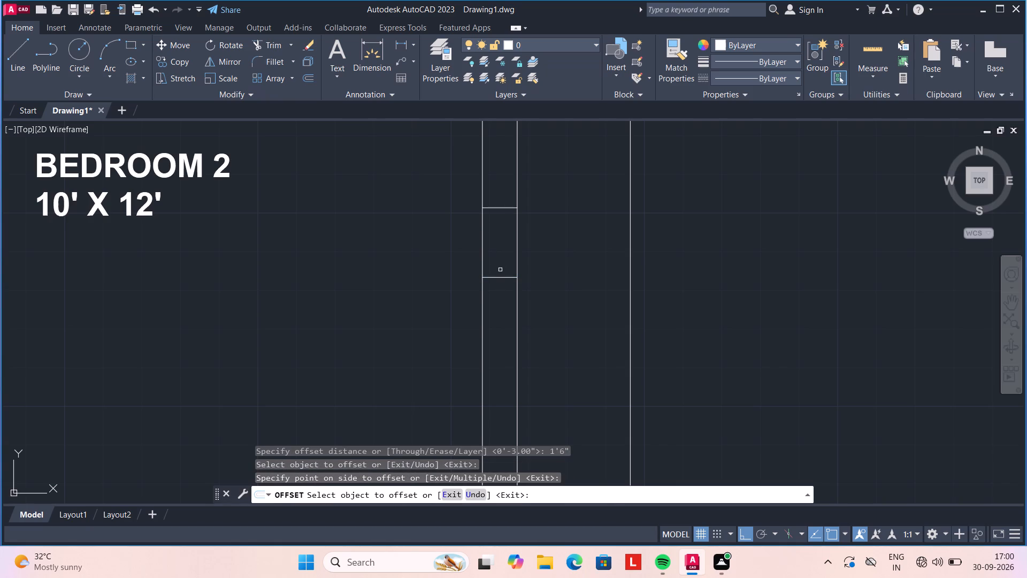
{"action": "left_click", "coordinate": [502, 277]}
{"action": "left_click", "coordinate": [502, 322]}
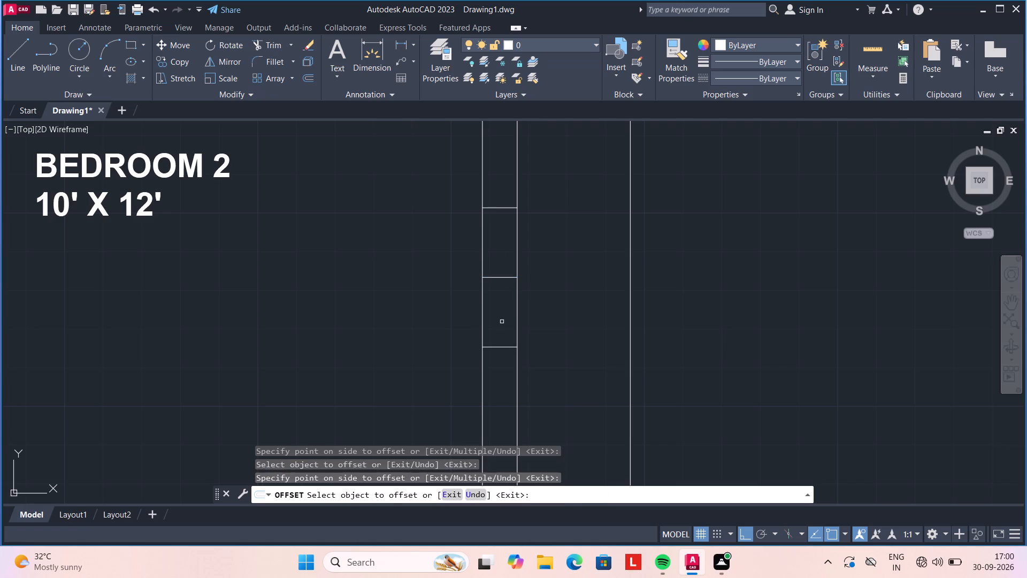
{"action": "key", "text": "Escape"}
Trim both wall faces between the two offset lines to open Bedroom 2's east wall.
{"action": "type", "text": "TR"}
{"action": "key", "text": "space"}
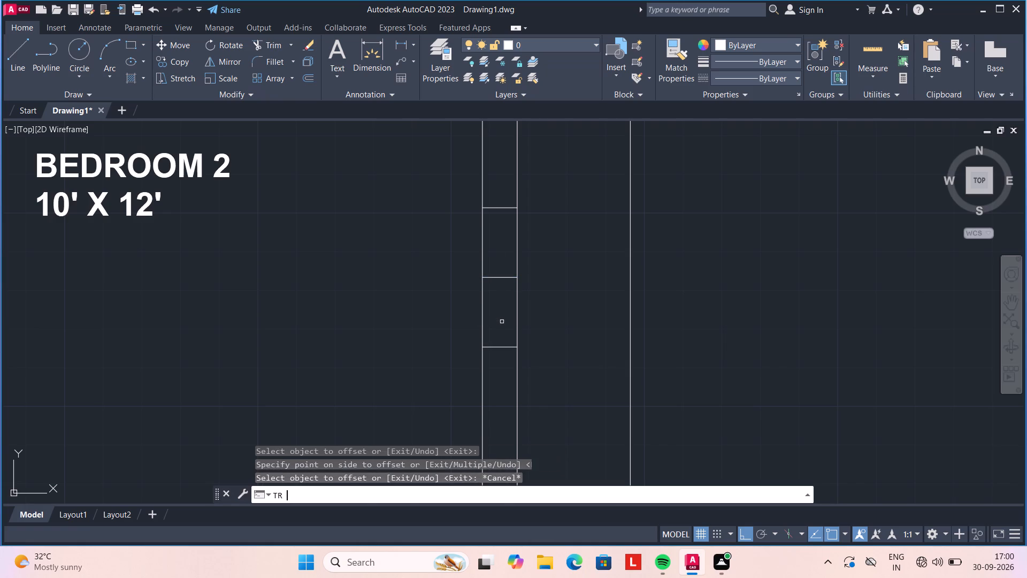
{"action": "left_click", "coordinate": [535, 307]}
{"action": "left_click", "coordinate": [441, 310]}
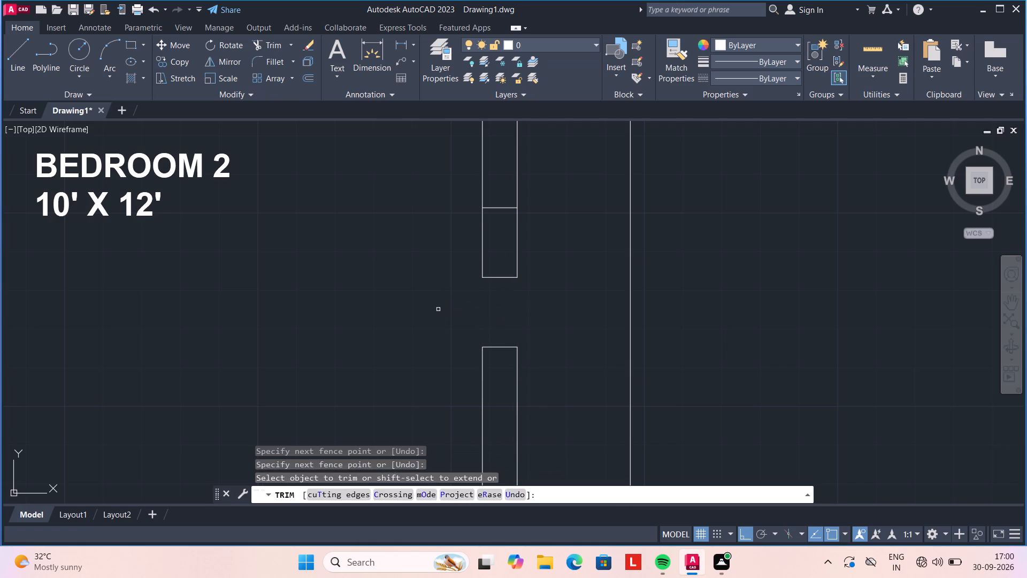
{"action": "left_click", "coordinate": [433, 260]}
{"action": "left_click", "coordinate": [571, 236]}
{"action": "key", "text": "Escape"}
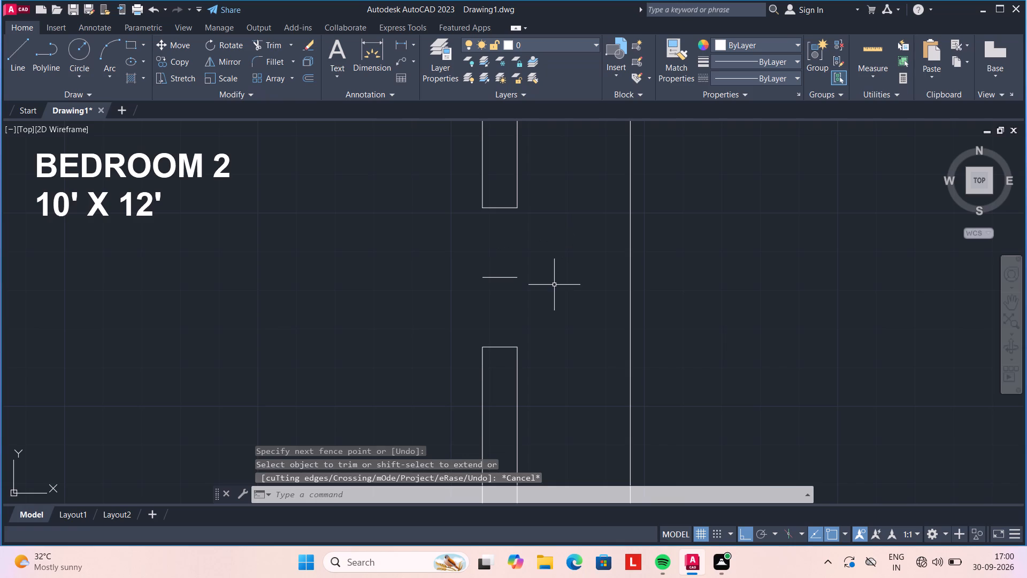
Delete the original middle cross line from the opening in Bedroom 2's east wall.
{"action": "left_click", "coordinate": [507, 276]}
{"action": "key", "text": "Delete"}
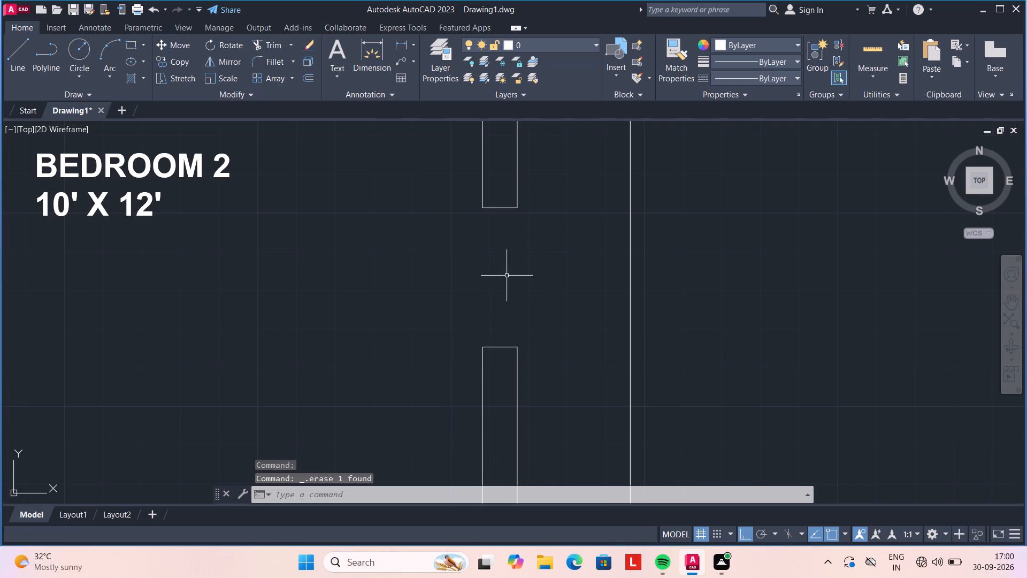
Draw a line joining the midpoints of the two end lines of Bedroom 2's east-wall opening.
{"action": "key", "text": "l"}
{"action": "key", "text": "Return"}
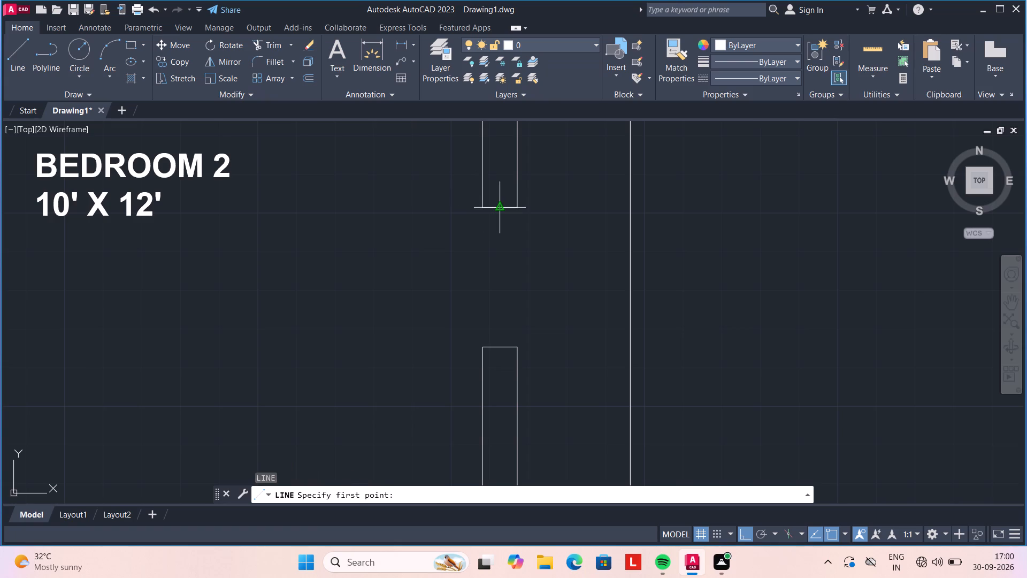
{"action": "left_click", "coordinate": [501, 210]}
{"action": "left_click", "coordinate": [499, 348]}
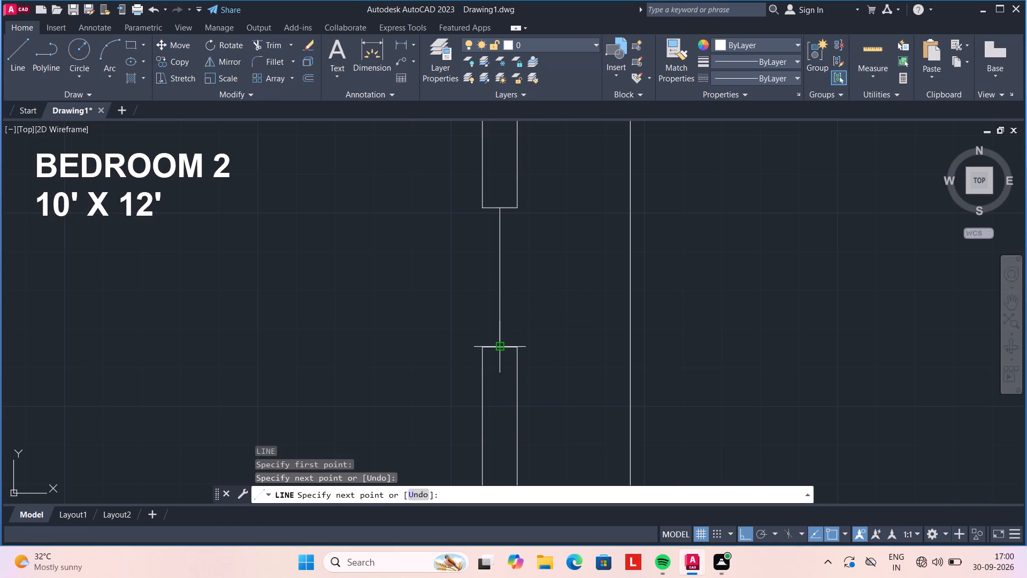
{"action": "key", "text": "space"}
Offset the centre line of Bedroom 2's east-wall opening 2" to the east and 2" to the west.
{"action": "type", "text": "O"}
{"action": "key", "text": "Return"}
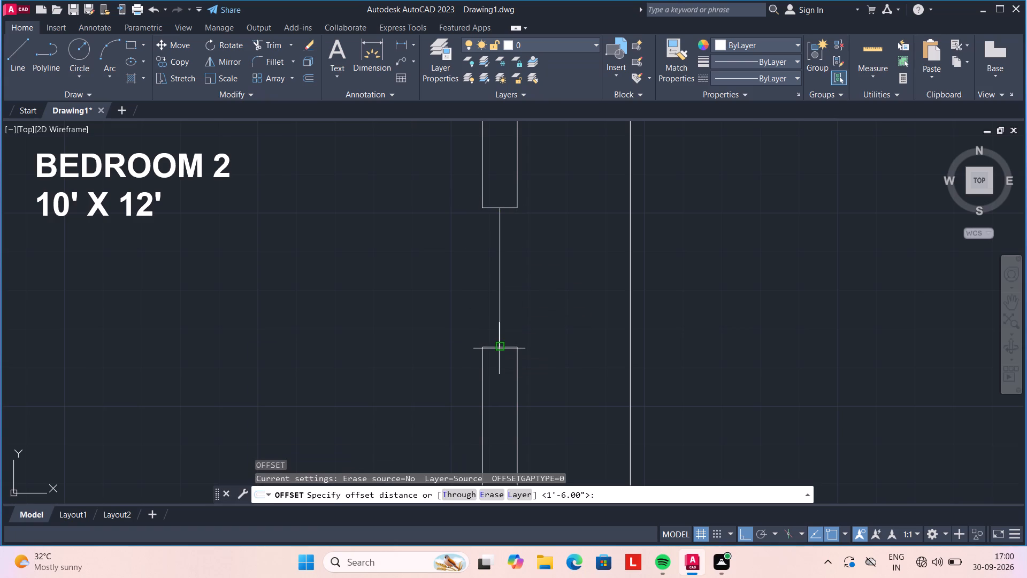
{"action": "type", "text": "2\""}
{"action": "key", "text": "Return"}
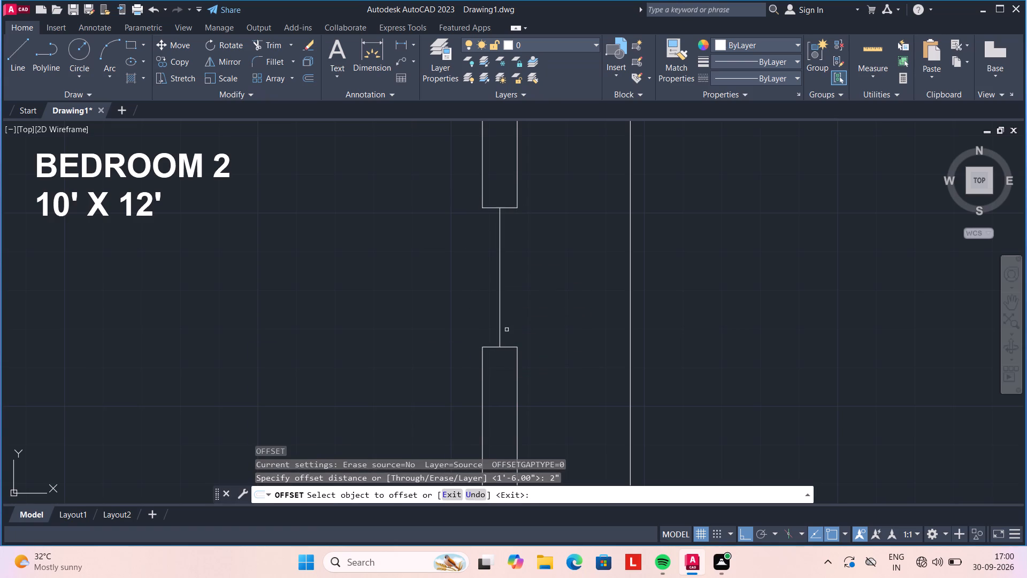
{"action": "left_click", "coordinate": [499, 315]}
{"action": "left_click", "coordinate": [518, 315]}
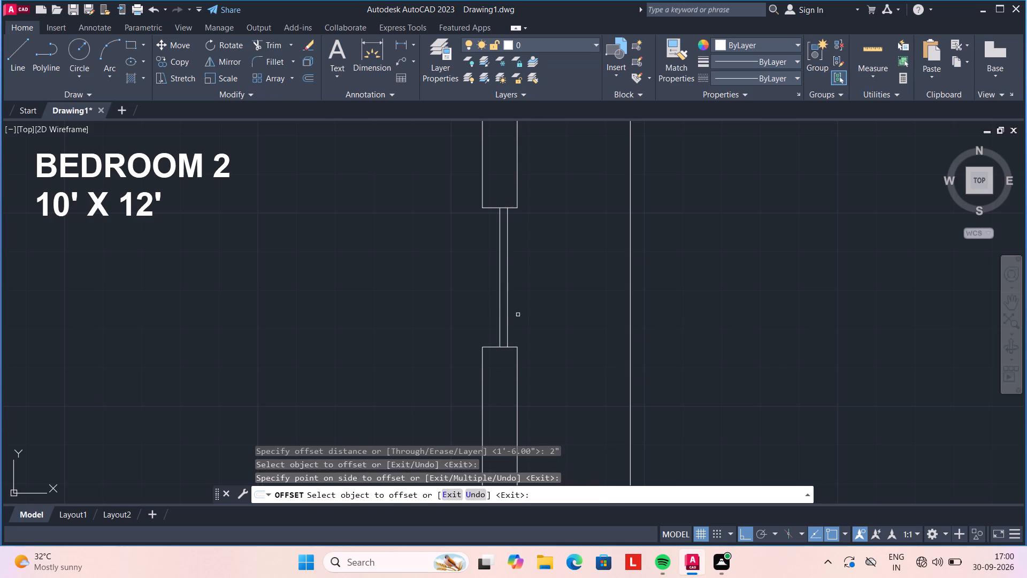
{"action": "left_click", "coordinate": [499, 307]}
{"action": "left_click", "coordinate": [481, 306]}
{"action": "key", "text": "Escape"}
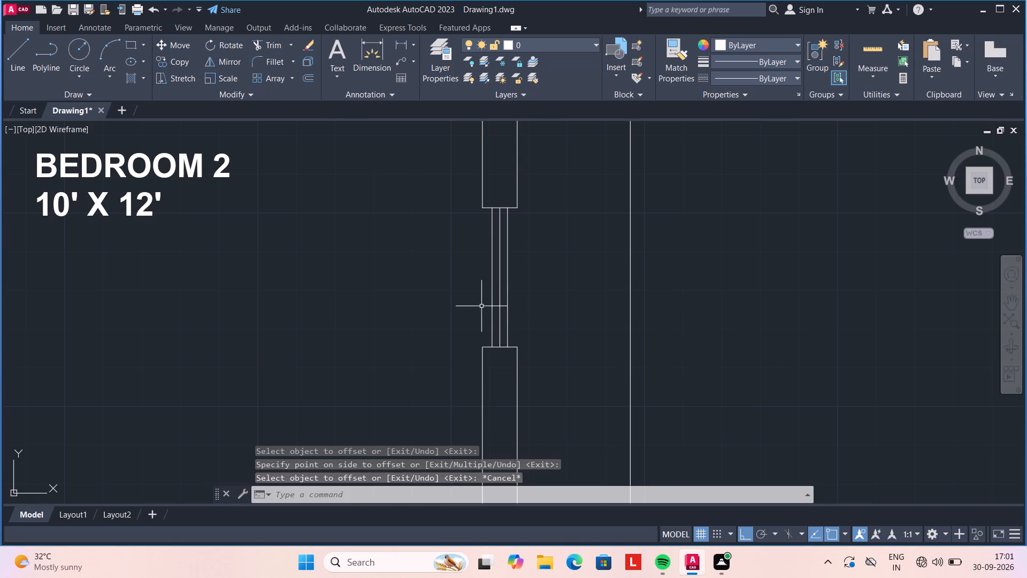
Offset the two end lines of Bedroom 2's east-wall opening 3" inward, toward the middle of the window.
{"action": "key", "text": "o"}
{"action": "key", "text": "Return"}
{"action": "type", "text": "3\""}
{"action": "key", "text": "Return"}
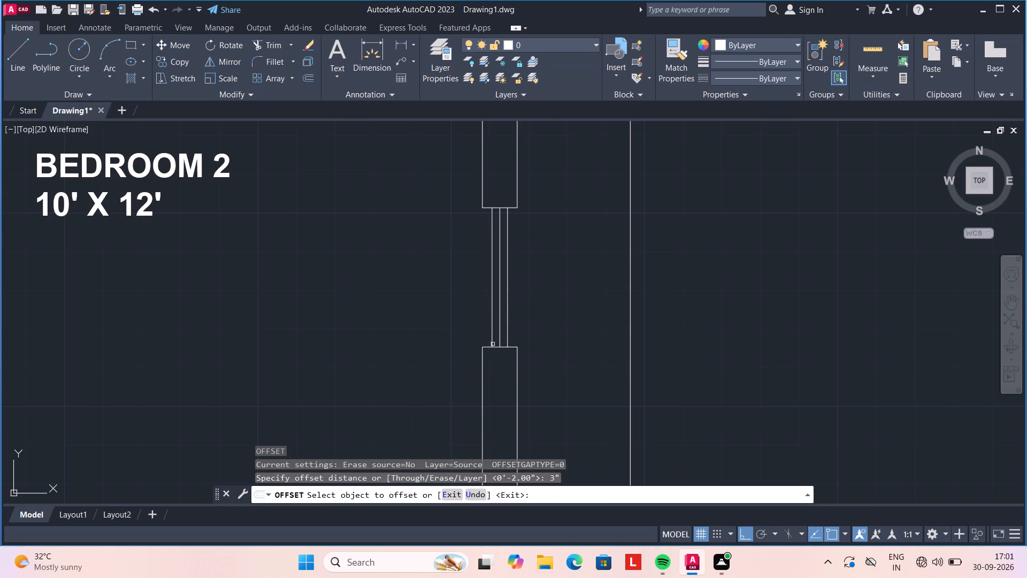
{"action": "left_click", "coordinate": [486, 346]}
{"action": "left_click", "coordinate": [482, 324]}
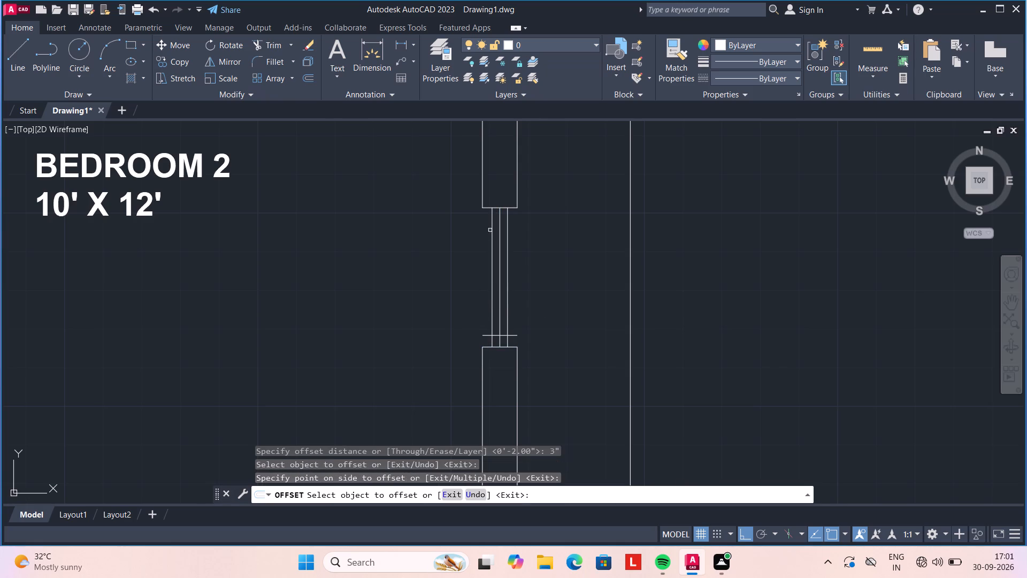
{"action": "left_click", "coordinate": [485, 209]}
{"action": "left_click", "coordinate": [485, 225]}
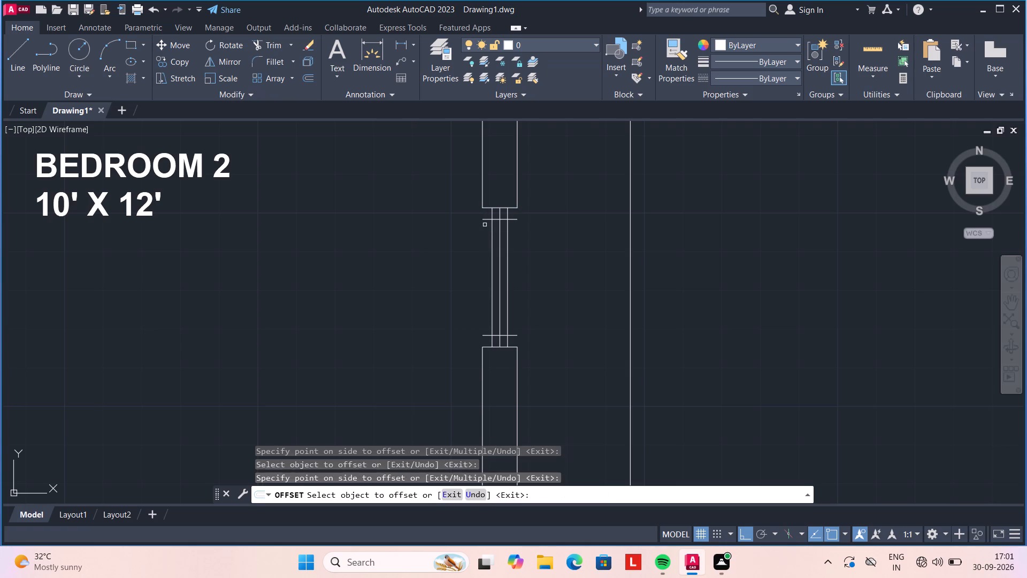
{"action": "key", "text": "Escape"}
Draw lines along the inner and outer wall faces to close both sides of Bedroom 2's east-wall window opening.
{"action": "key", "text": "l"}
{"action": "key", "text": "Return"}
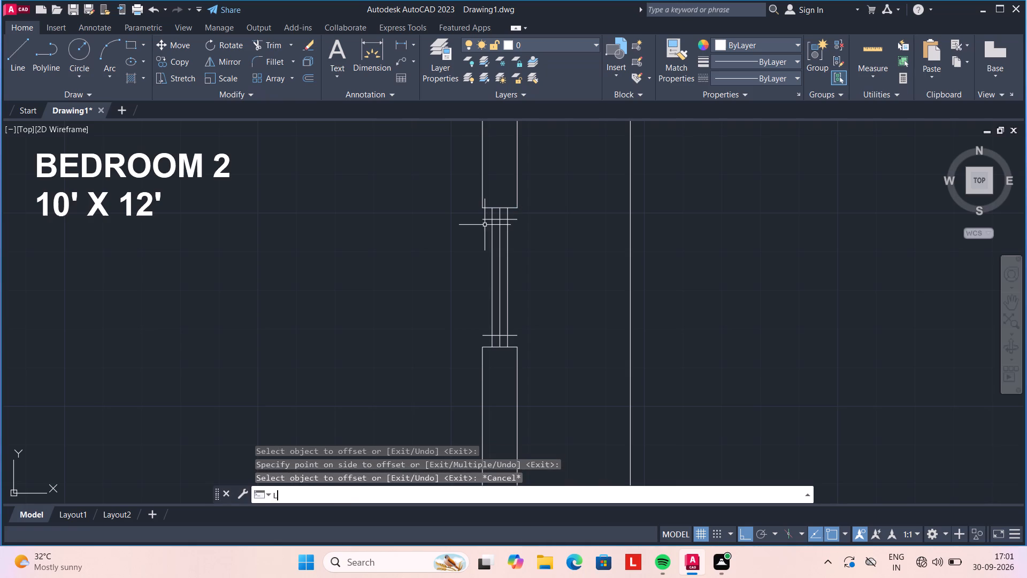
{"action": "scroll", "coordinate": [480, 214], "scroll_direction": "up", "scroll_amount": 2}
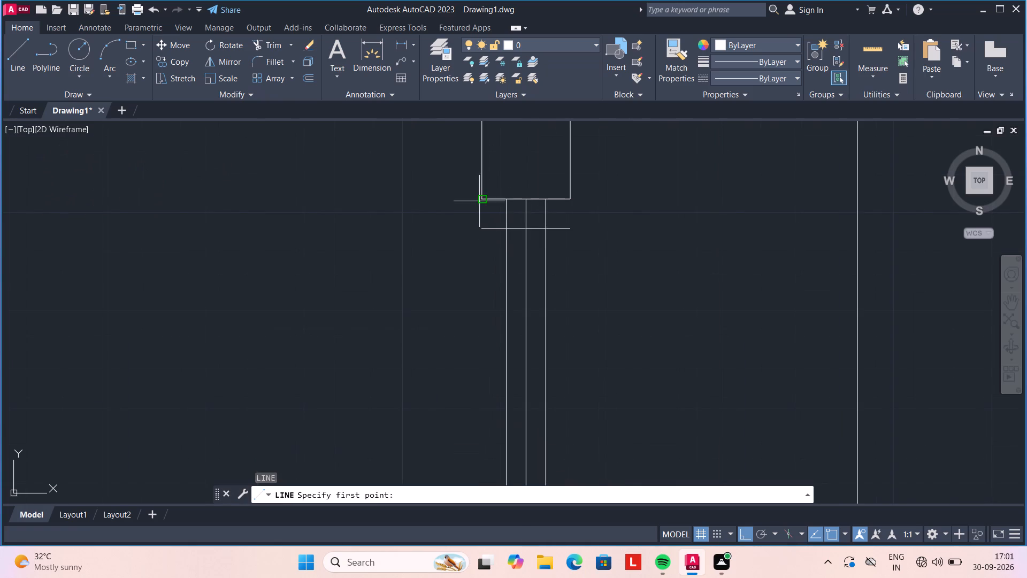
{"action": "left_click", "coordinate": [479, 201]}
{"action": "scroll", "coordinate": [479, 345], "scroll_direction": "down", "scroll_amount": 4}
{"action": "scroll", "coordinate": [487, 371], "scroll_direction": "up", "scroll_amount": 3}
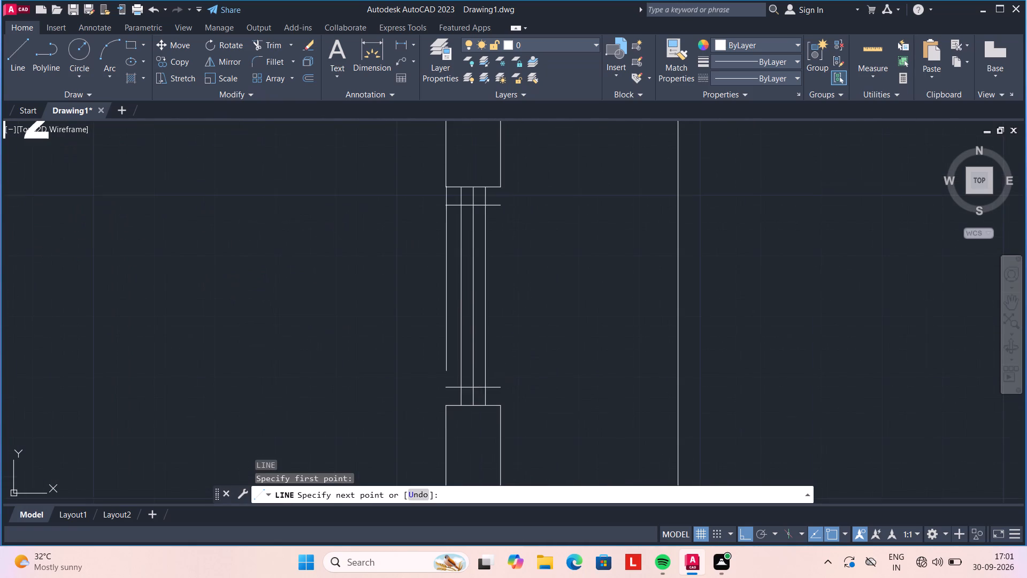
{"action": "left_click", "coordinate": [443, 406]}
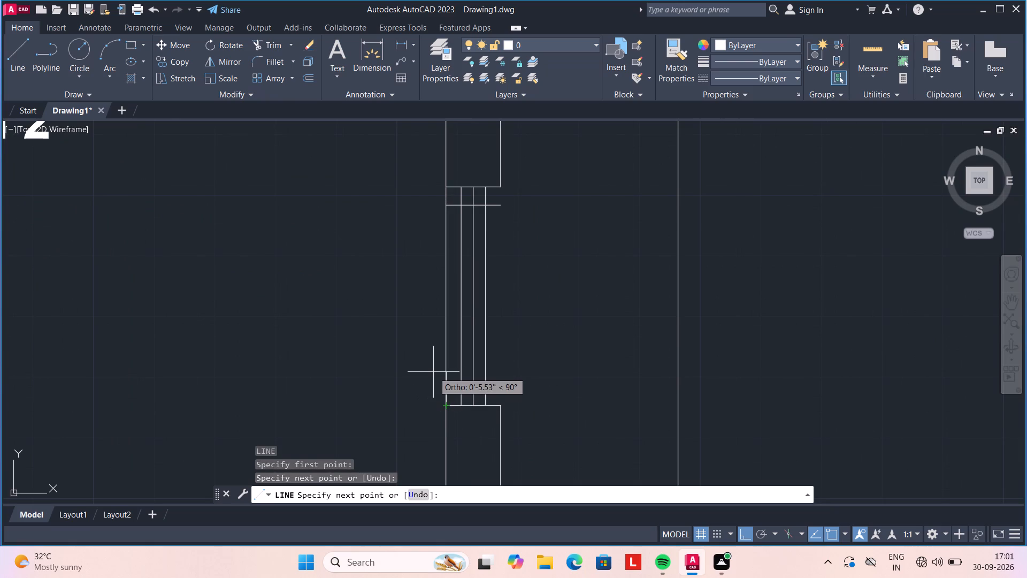
{"action": "key", "text": "Escape"}
{"action": "key", "text": "l"}
{"action": "key", "text": "Return"}
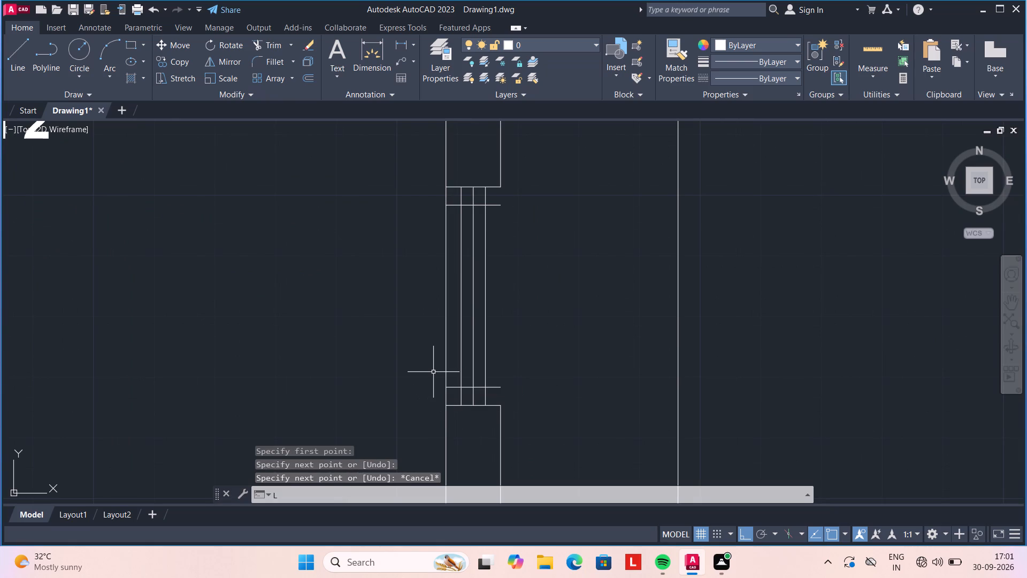
{"action": "left_click", "coordinate": [500, 186]}
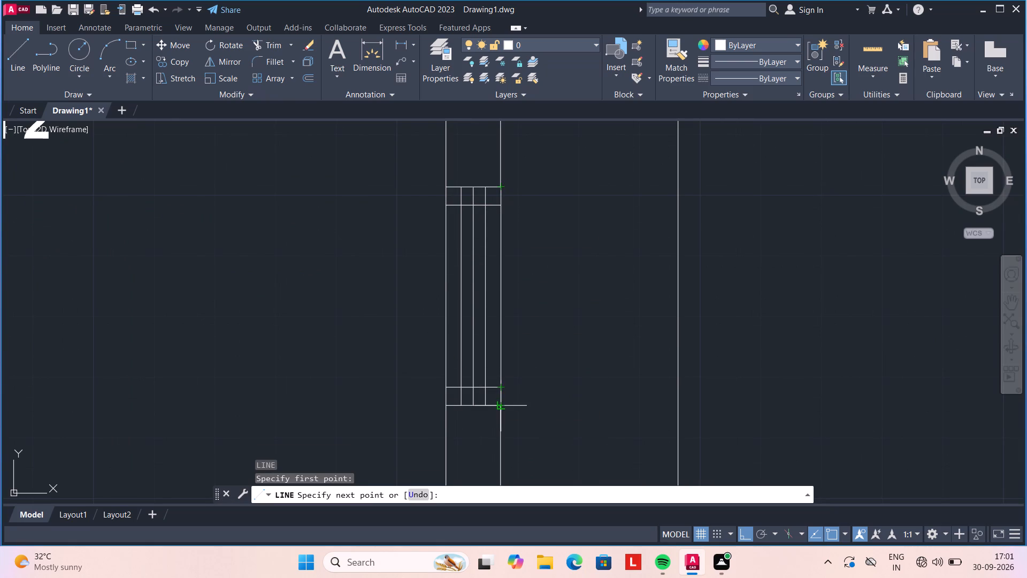
{"action": "left_click", "coordinate": [500, 403]}
{"action": "key", "text": "Escape"}
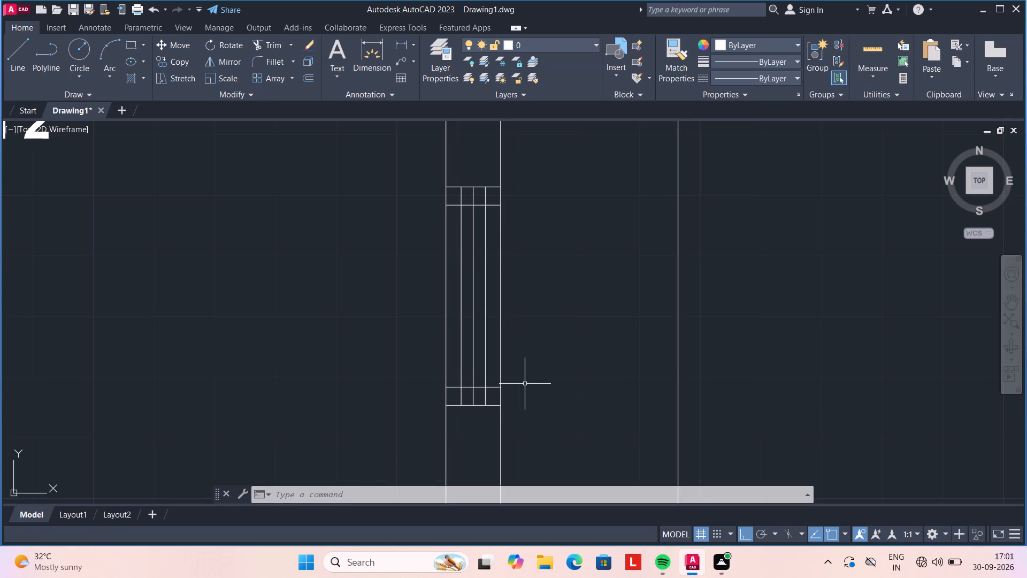
Trim the centre line's ends beyond the 3" cross lines and the cross lines' parts outside the 2" offsets in Bedroom 2's window.
{"action": "type", "text": "TR"}
{"action": "key", "text": "Return"}
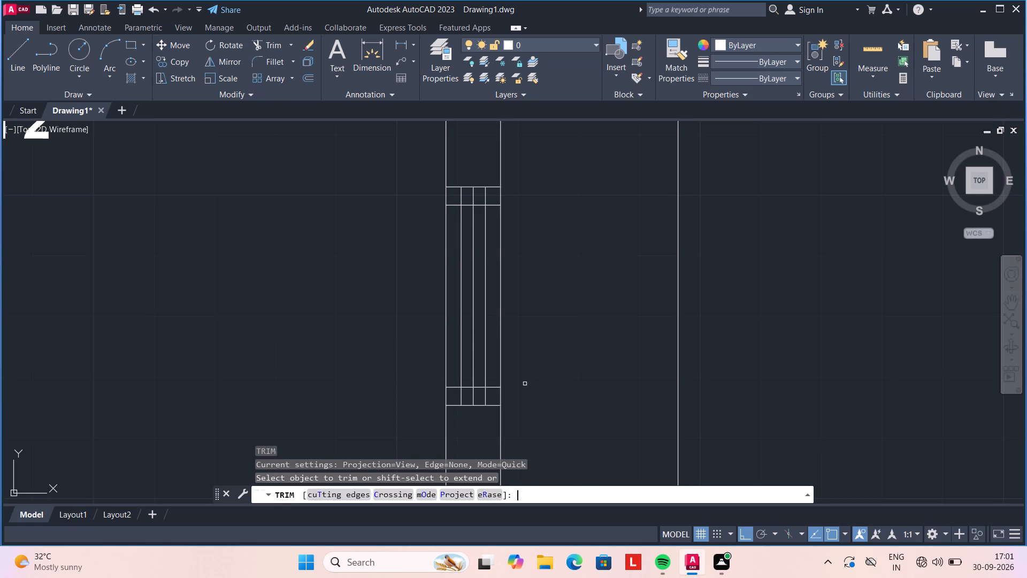
{"action": "left_click", "coordinate": [472, 396]}
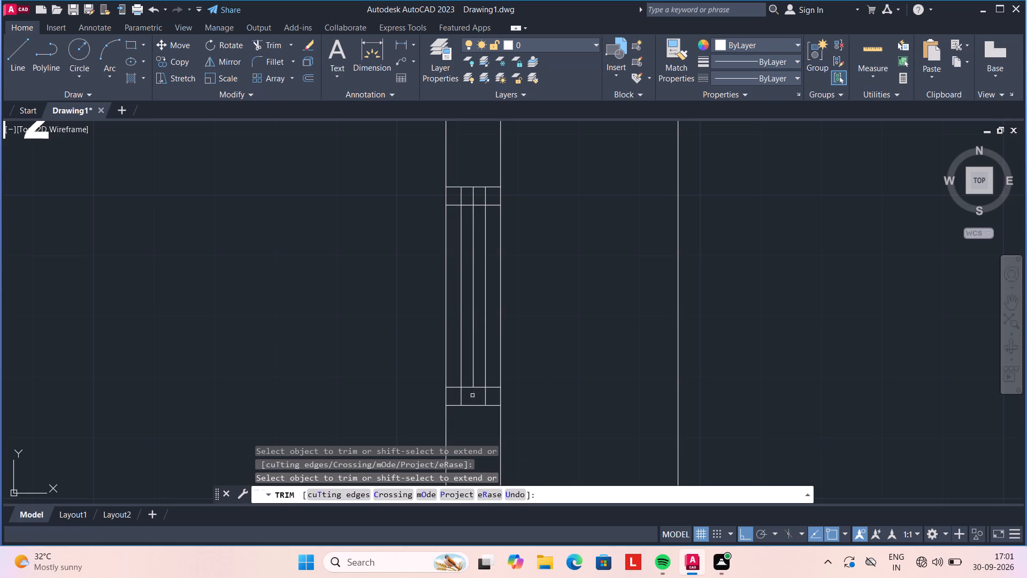
{"action": "left_click", "coordinate": [472, 194]}
{"action": "left_click", "coordinate": [455, 197]}
{"action": "left_click", "coordinate": [448, 231]}
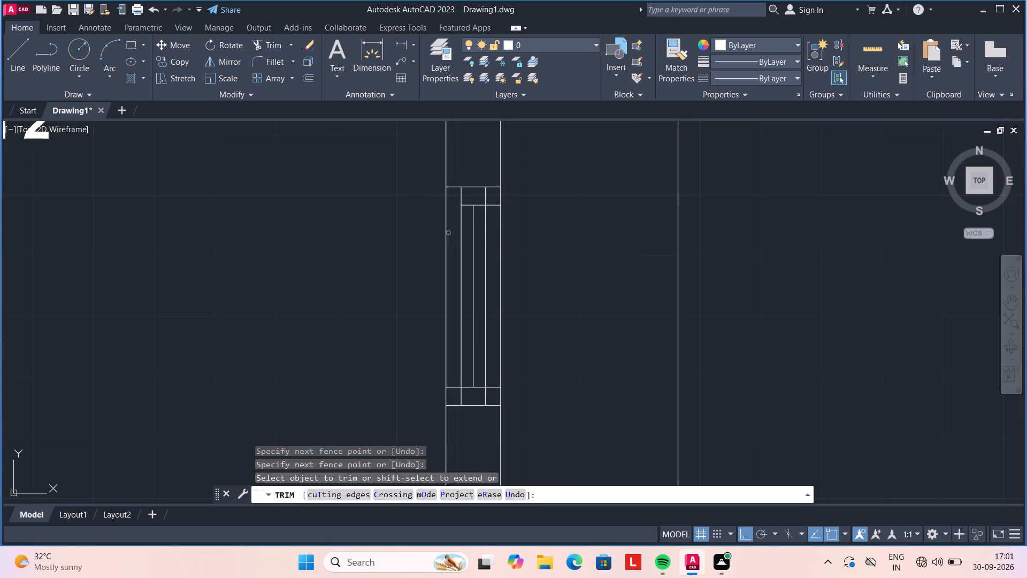
{"action": "left_click", "coordinate": [492, 198]}
{"action": "left_click", "coordinate": [495, 215]}
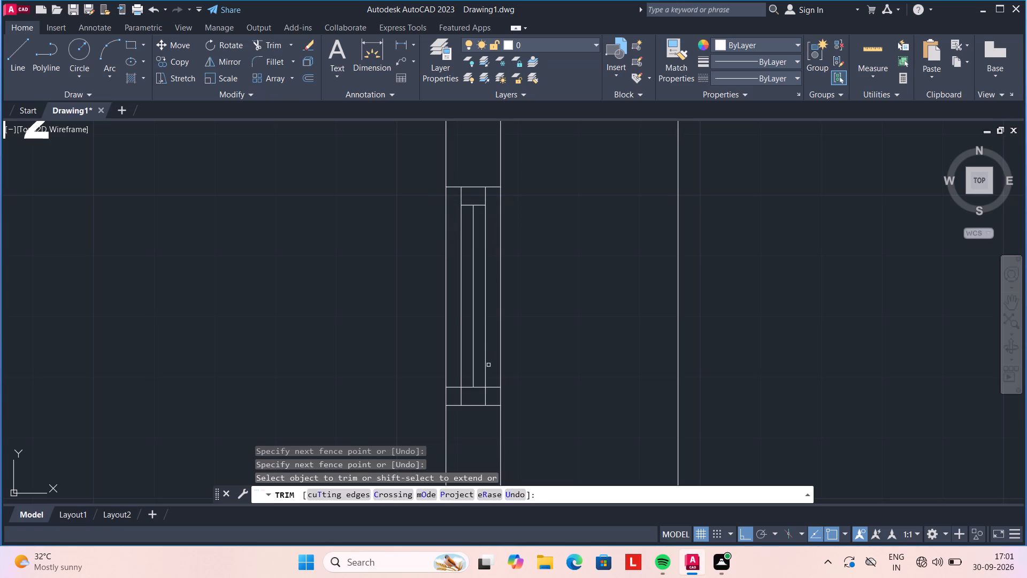
{"action": "left_click", "coordinate": [491, 392]}
{"action": "left_click", "coordinate": [491, 379]}
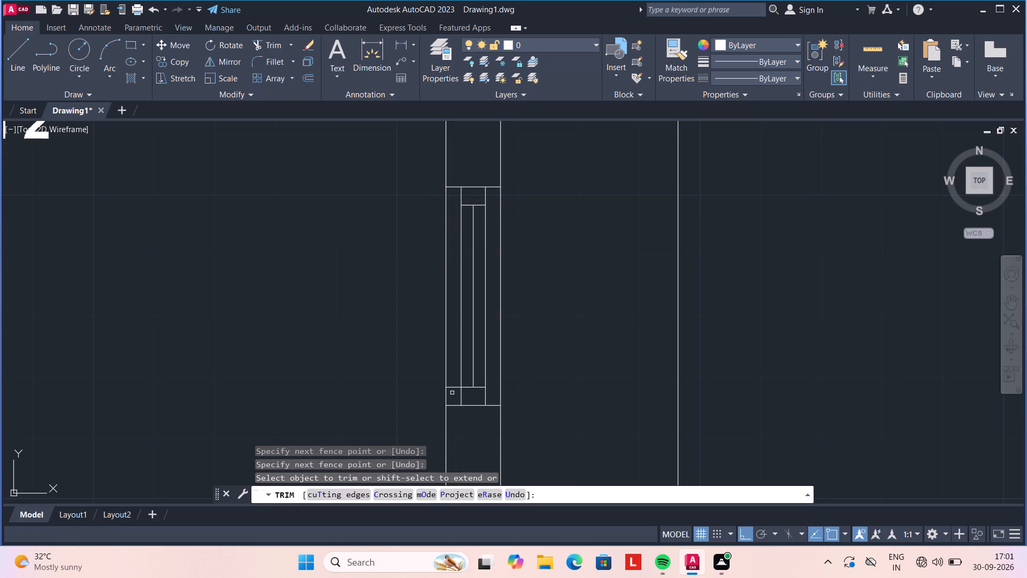
{"action": "left_click", "coordinate": [452, 393]}
{"action": "left_click", "coordinate": [454, 368]}
{"action": "scroll", "coordinate": [454, 368], "scroll_direction": "down", "scroll_amount": 1}
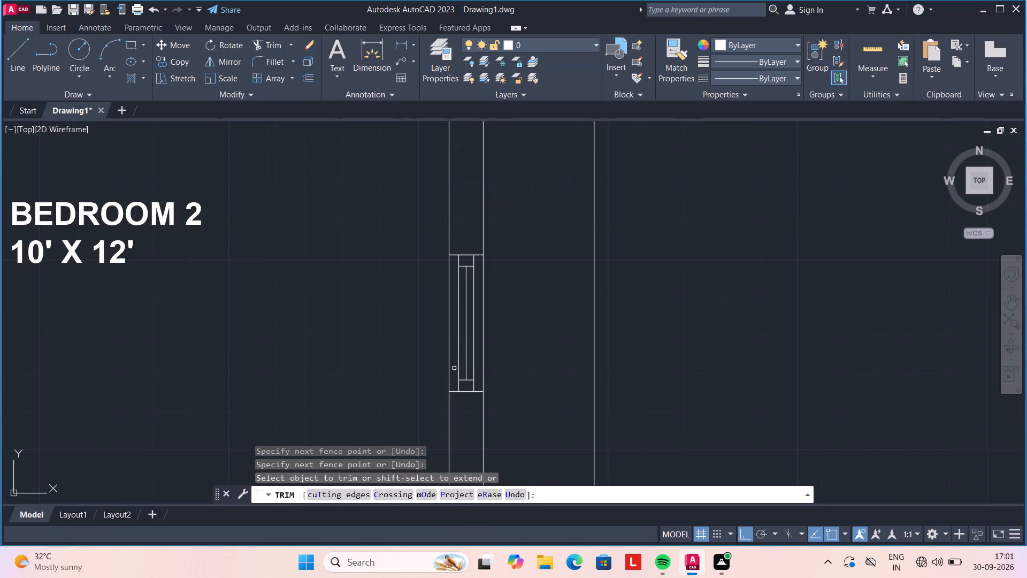
{"action": "key", "text": "Escape"}
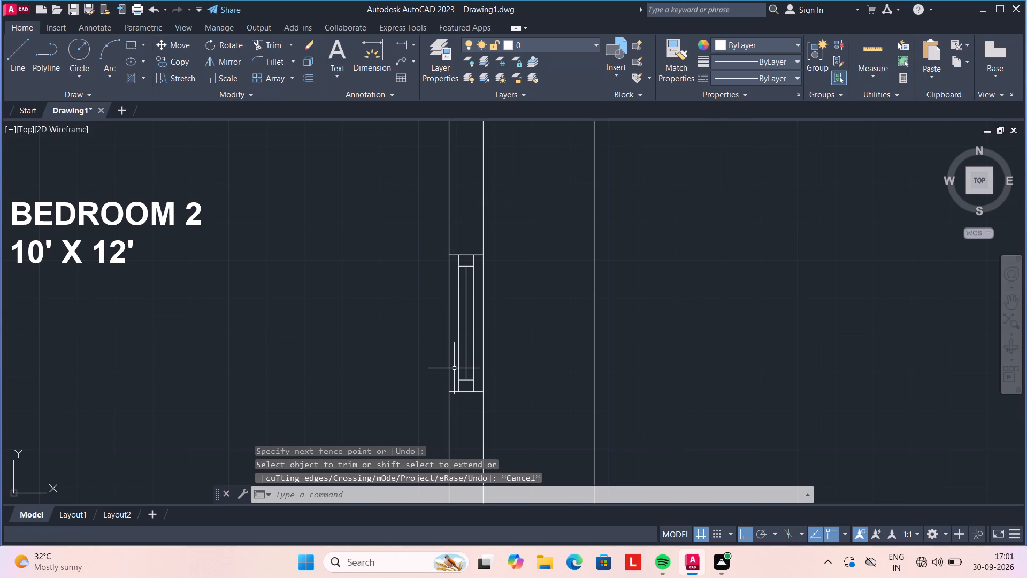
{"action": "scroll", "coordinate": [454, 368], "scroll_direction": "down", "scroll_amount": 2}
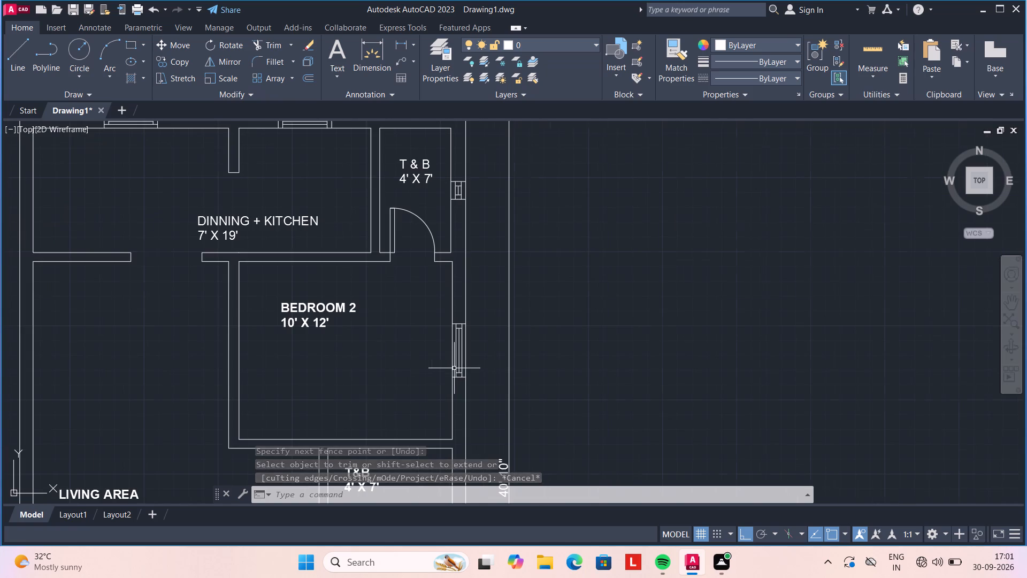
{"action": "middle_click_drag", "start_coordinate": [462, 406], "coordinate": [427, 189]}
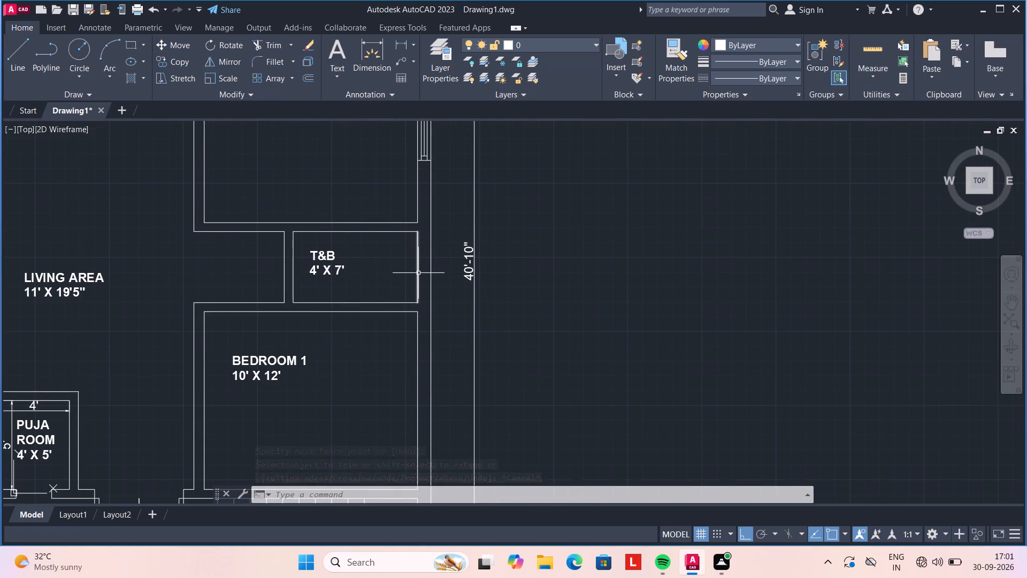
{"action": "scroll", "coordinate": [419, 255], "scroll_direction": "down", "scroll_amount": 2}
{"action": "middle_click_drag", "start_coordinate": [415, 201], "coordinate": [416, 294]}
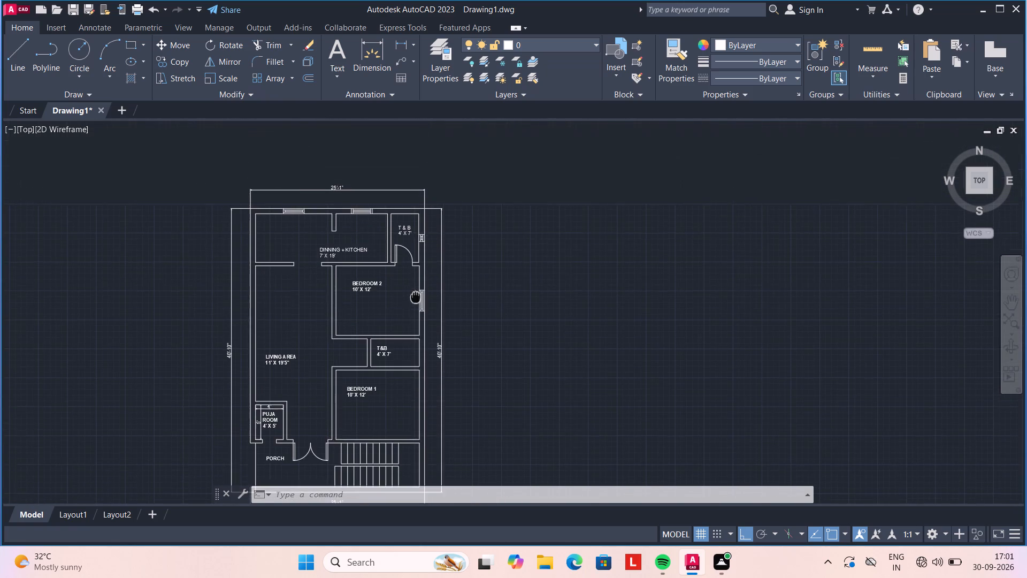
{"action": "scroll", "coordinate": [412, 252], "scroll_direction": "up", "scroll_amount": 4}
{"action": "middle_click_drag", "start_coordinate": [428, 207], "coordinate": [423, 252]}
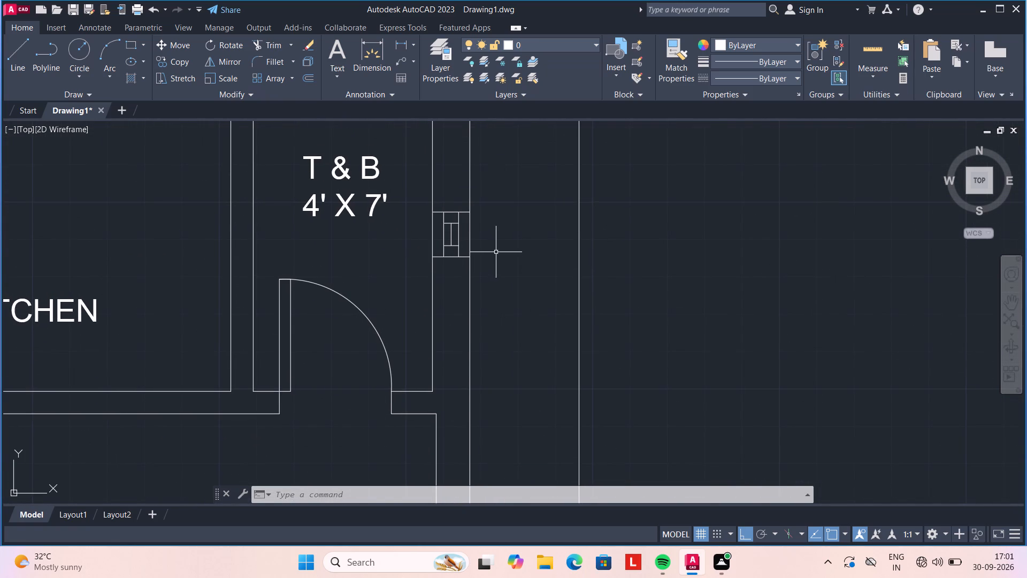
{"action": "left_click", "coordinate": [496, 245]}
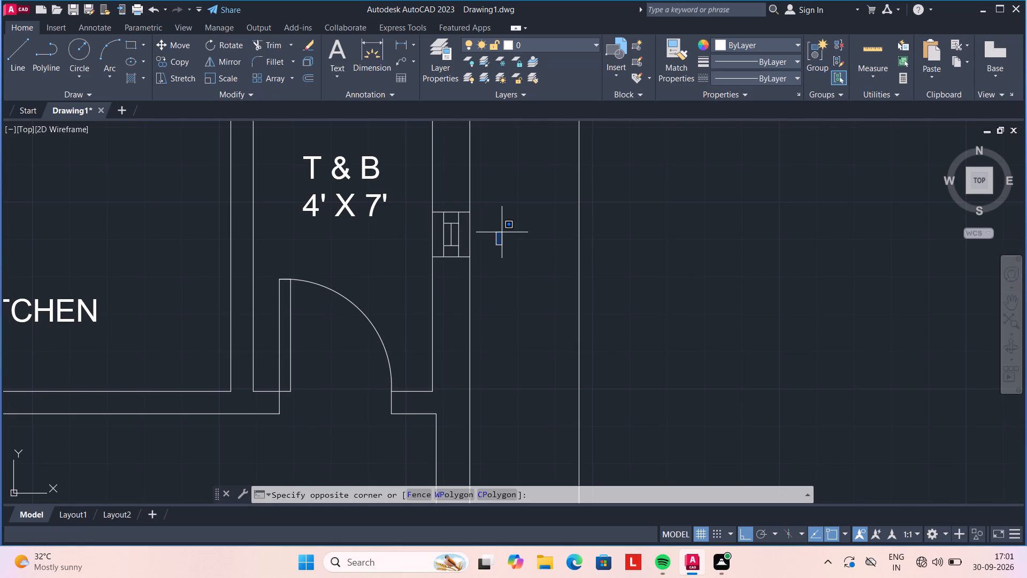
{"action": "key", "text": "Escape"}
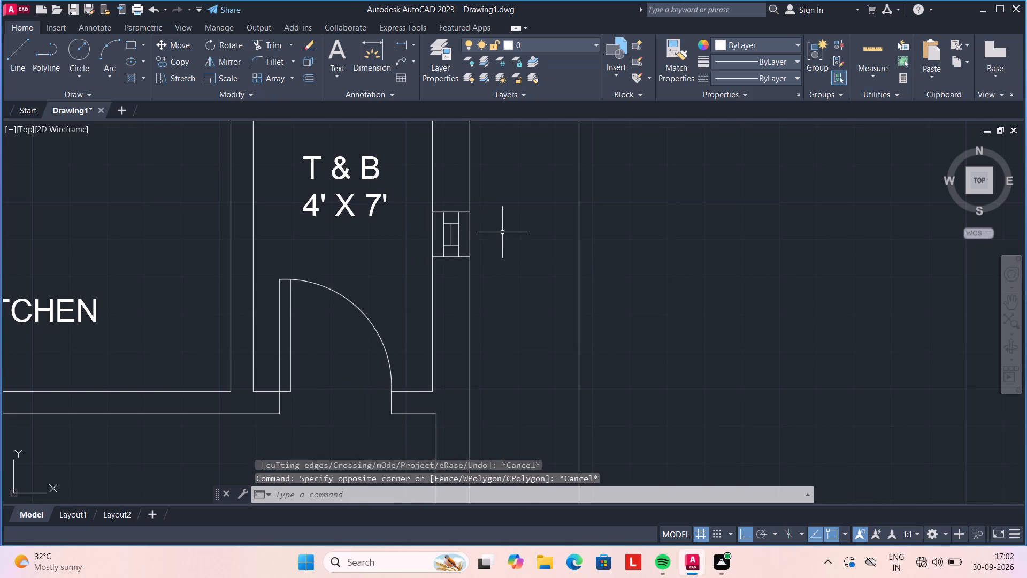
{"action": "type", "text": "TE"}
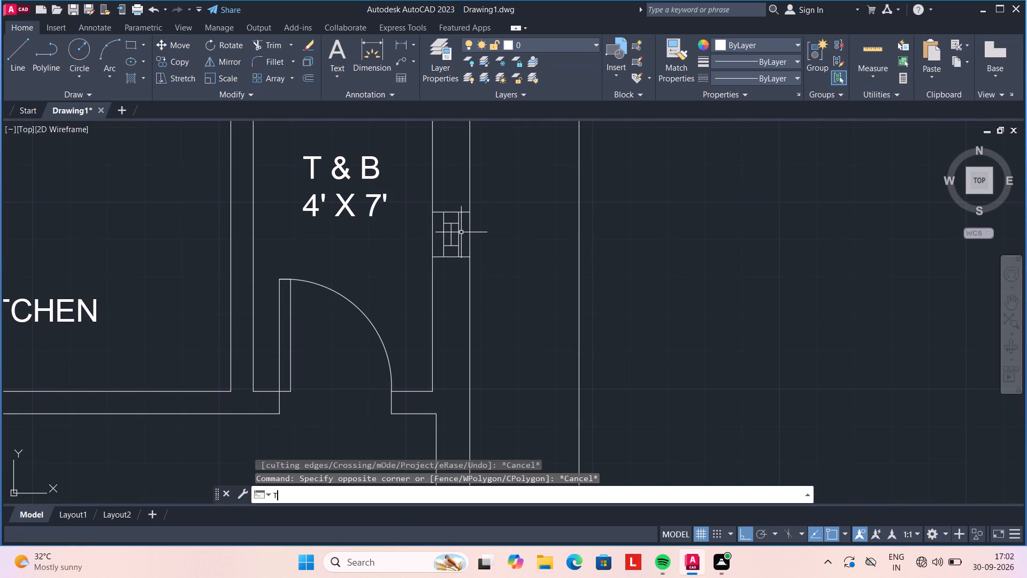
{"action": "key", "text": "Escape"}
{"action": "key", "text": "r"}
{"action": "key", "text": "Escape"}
Trim all north-south window and wall-face lines across the middle of the window in the north T & B's east wall.
{"action": "key", "text": "t"}
{"action": "key", "text": "r"}
{"action": "key", "text": "space"}
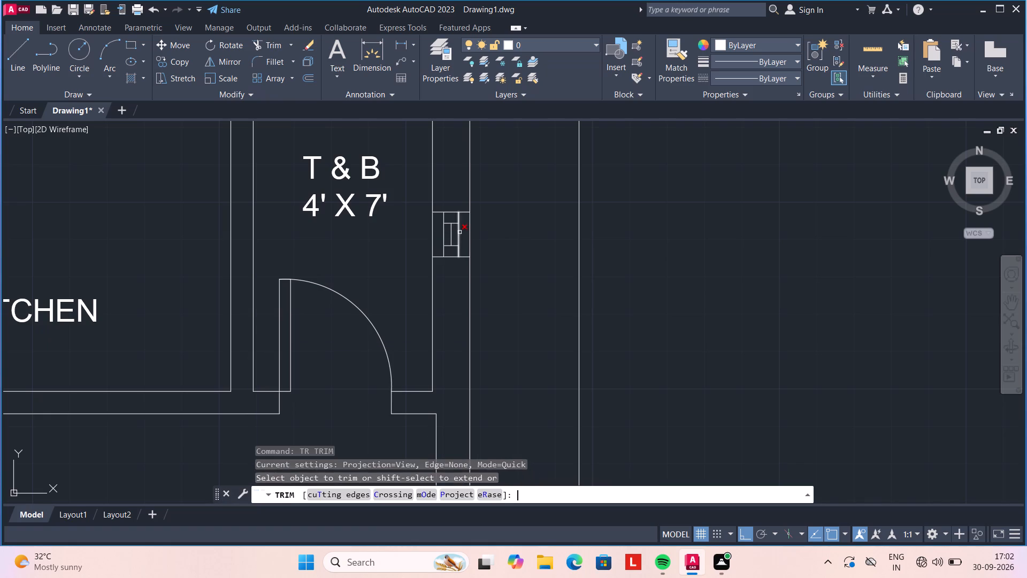
{"action": "left_click", "coordinate": [482, 231]}
{"action": "left_click", "coordinate": [408, 233]}
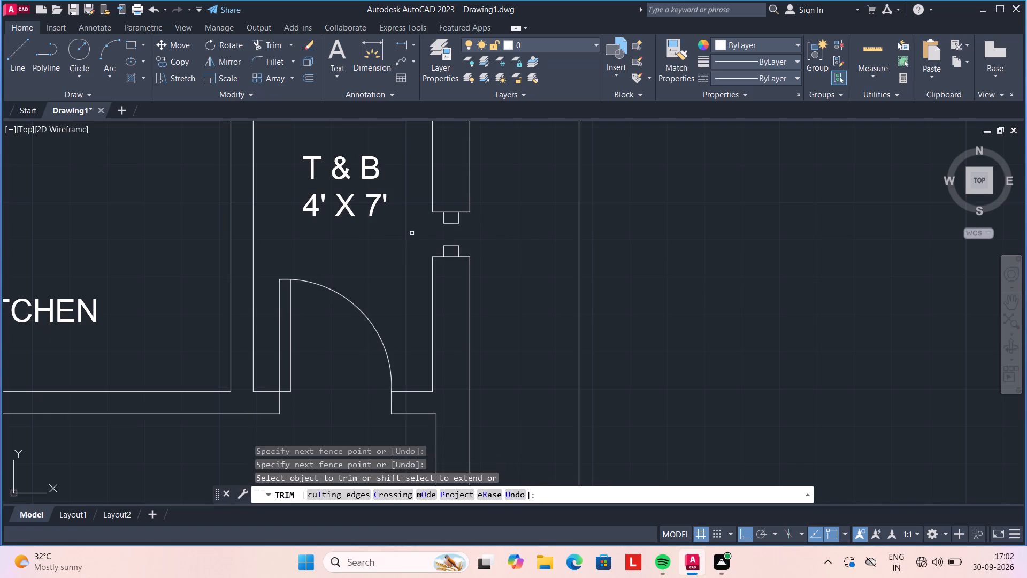
{"action": "key", "text": "Escape"}
Erase the leftover window line stubs at both ends of the opening in the north T & B's east wall.
{"action": "left_click", "coordinate": [475, 243]}
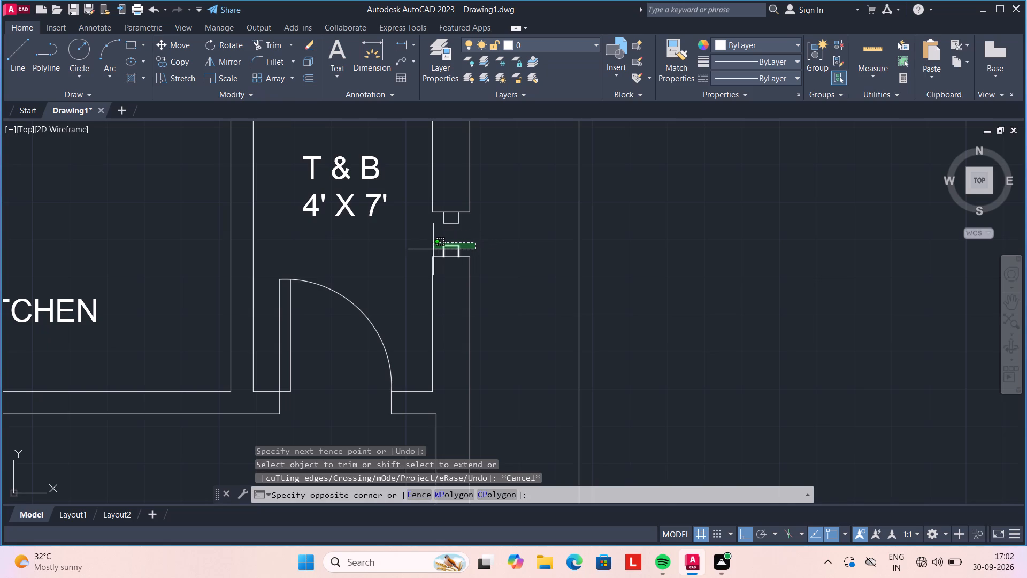
{"action": "left_click", "coordinate": [427, 250]}
{"action": "left_click", "coordinate": [471, 231]}
{"action": "left_click", "coordinate": [432, 222]}
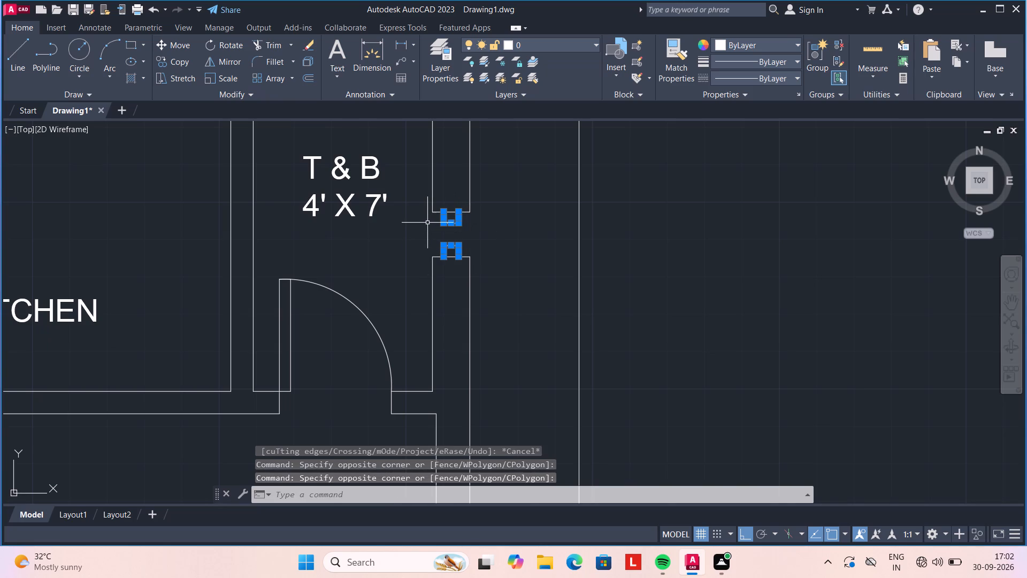
{"action": "key", "text": "Delete"}
Draw a centre line between the midpoints of the two end lines of the north T & B's east-wall opening.
{"action": "key", "text": "l"}
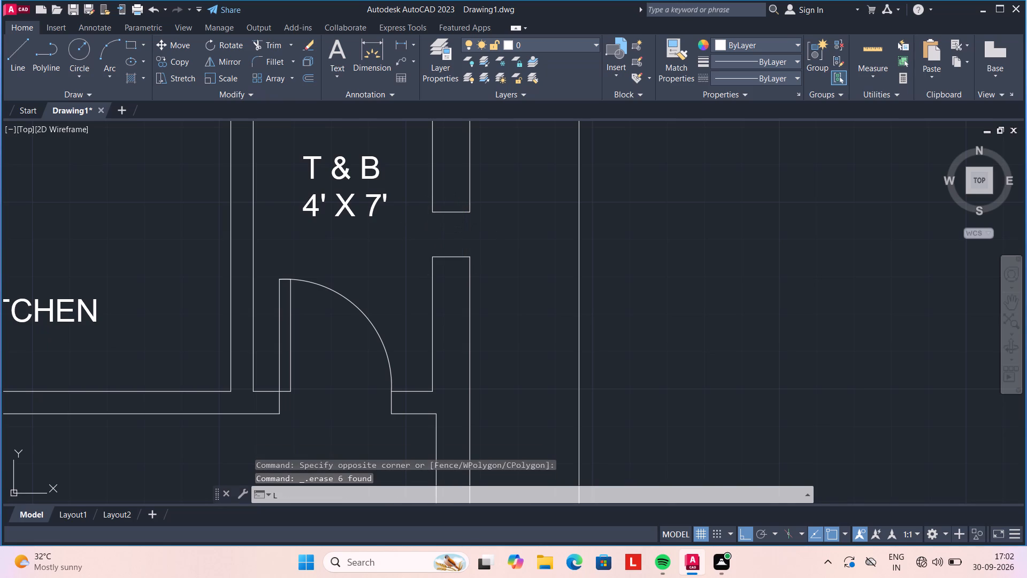
{"action": "key", "text": "Return"}
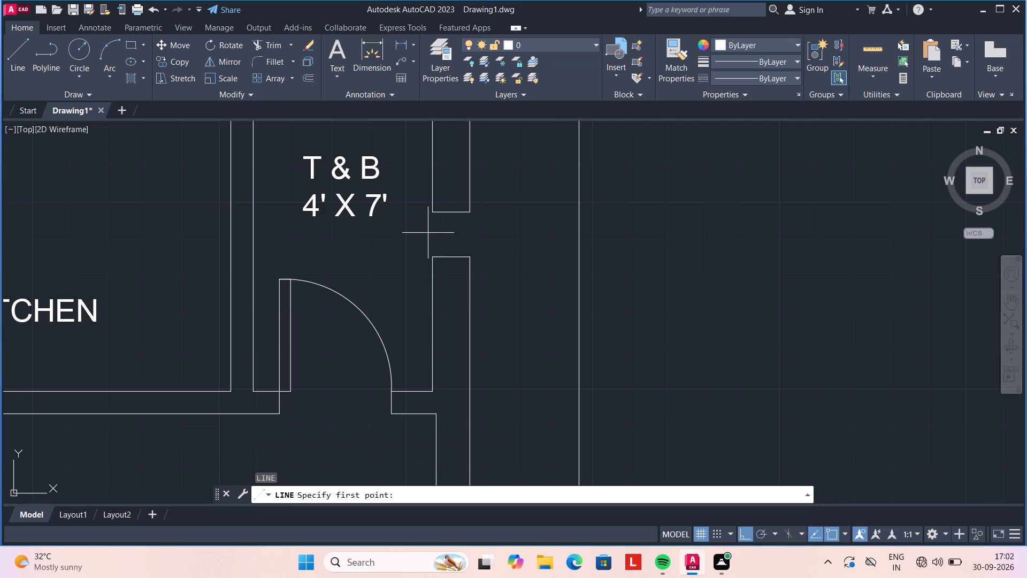
{"action": "left_click", "coordinate": [448, 257]}
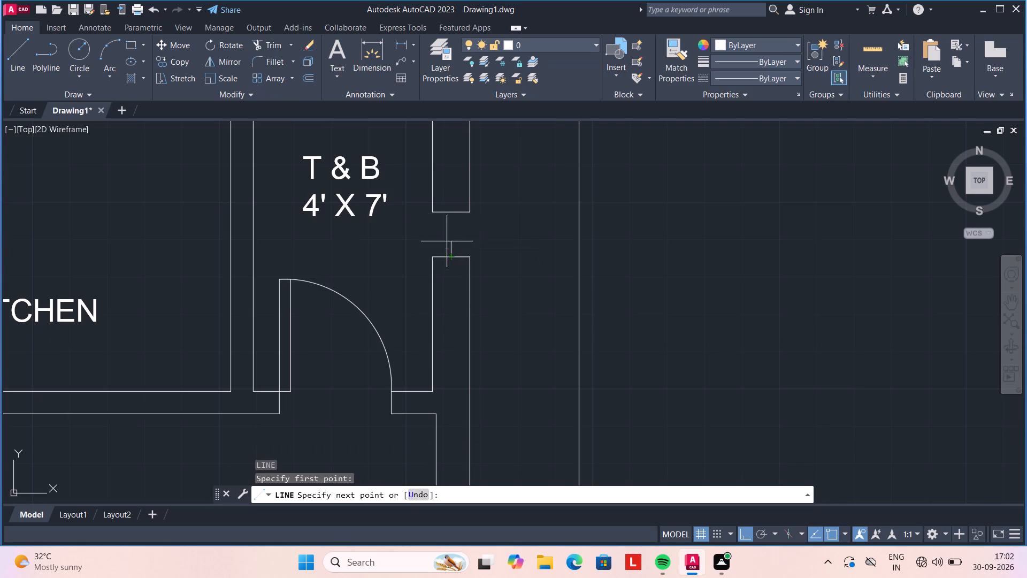
{"action": "scroll", "coordinate": [447, 214], "scroll_direction": "up", "scroll_amount": 2}
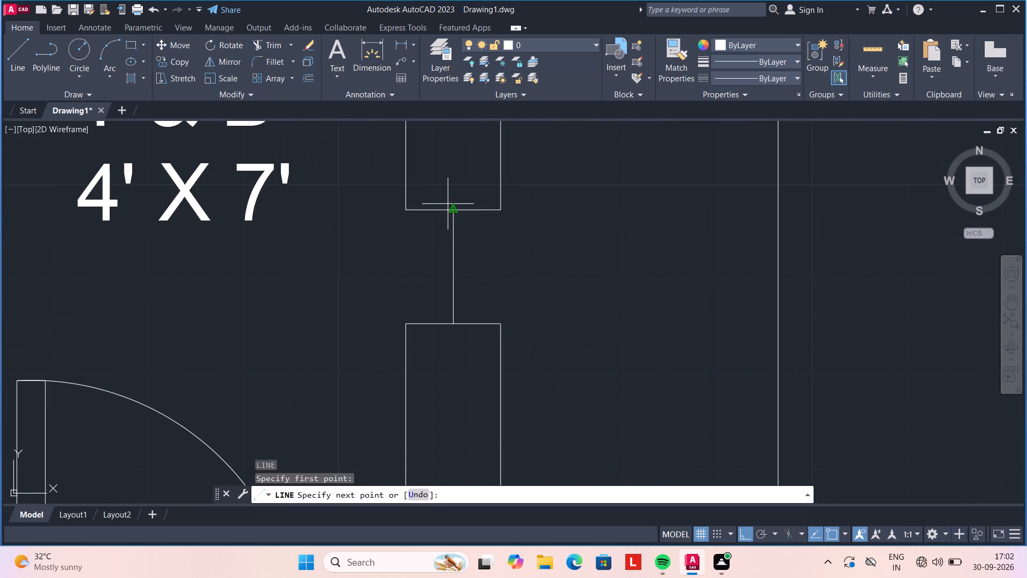
{"action": "left_click", "coordinate": [450, 210]}
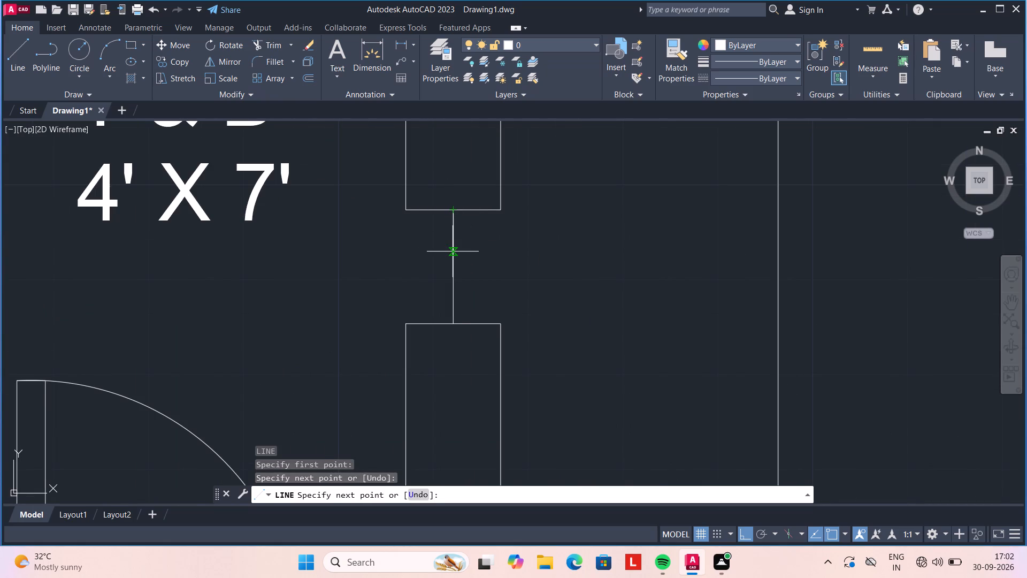
{"action": "key", "text": "Escape"}
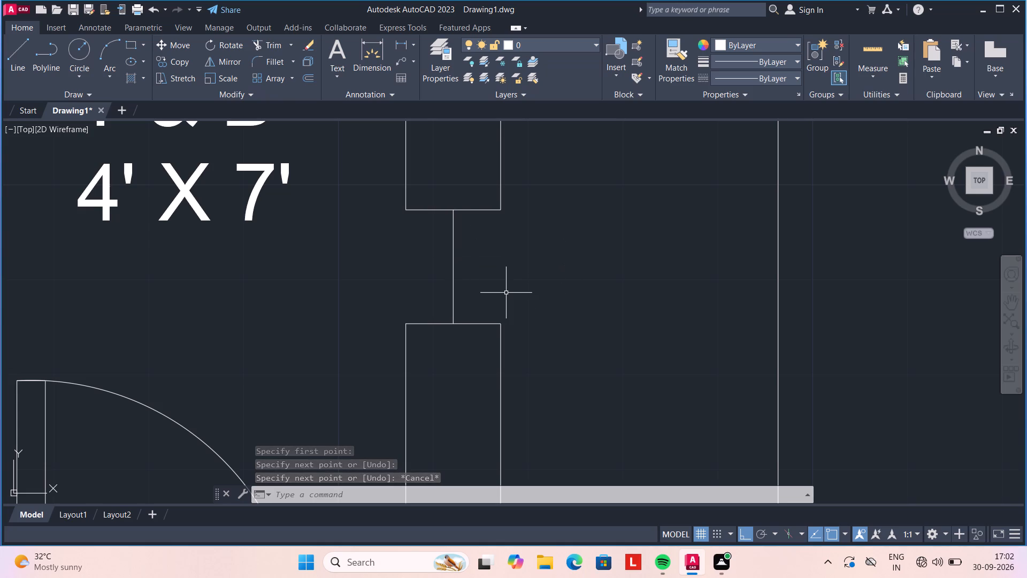
Offset the window's centre line 2" to both the east and west sides in the T & B opening.
{"action": "key", "text": "o"}
{"action": "key", "text": "Return"}
{"action": "type", "text": "2\""}
{"action": "key", "text": "Return"}
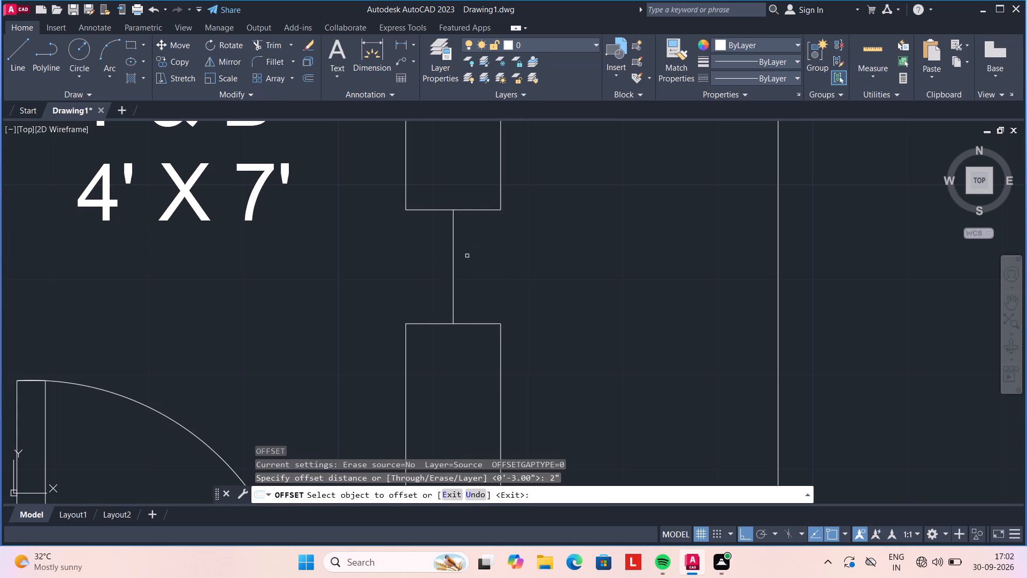
{"action": "left_click", "coordinate": [455, 272]}
{"action": "left_click", "coordinate": [484, 276]}
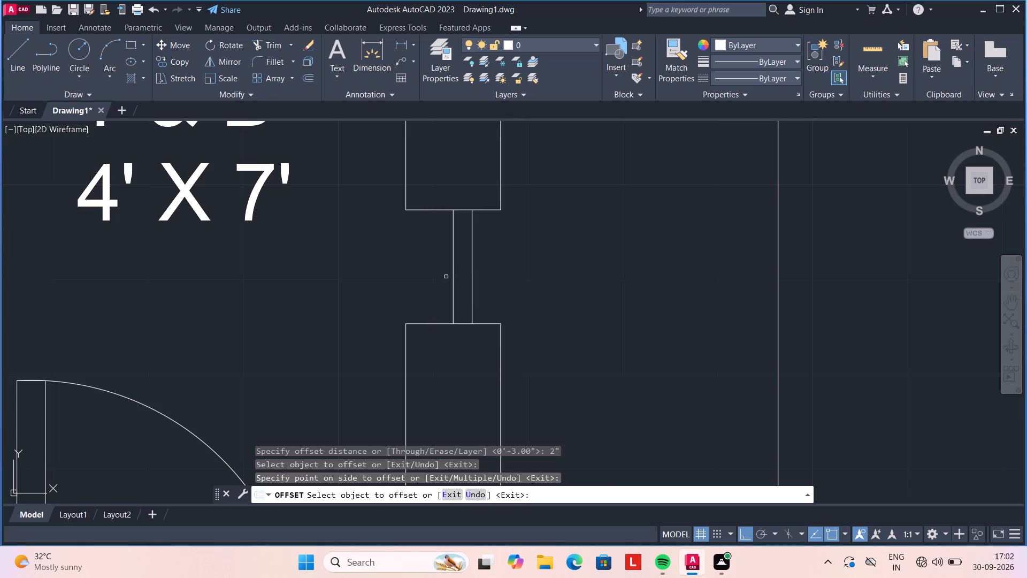
{"action": "left_click", "coordinate": [453, 276]}
{"action": "left_click", "coordinate": [433, 275]}
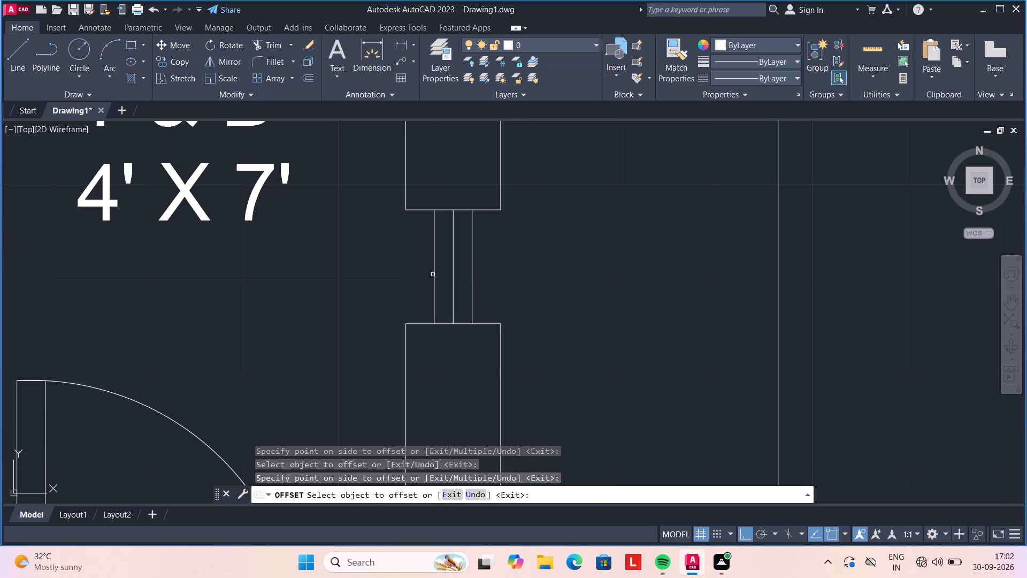
{"action": "key", "text": "Escape"}
Offset the two end lines of the T & B's east-wall opening 3" inward, toward the middle of the window.
{"action": "key", "text": "o"}
{"action": "key", "text": "Return"}
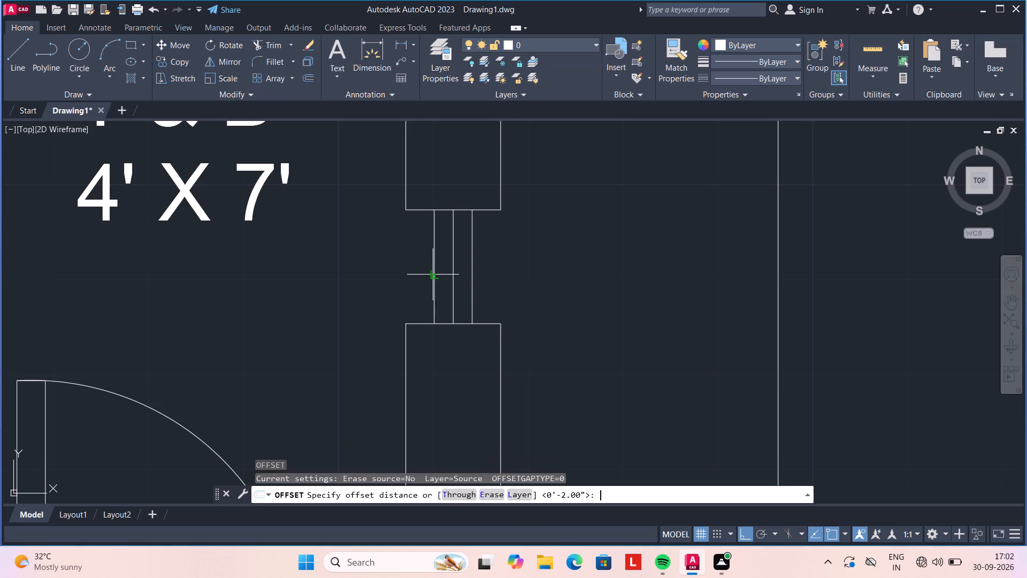
{"action": "type", "text": "3\""}
{"action": "key", "text": "Return"}
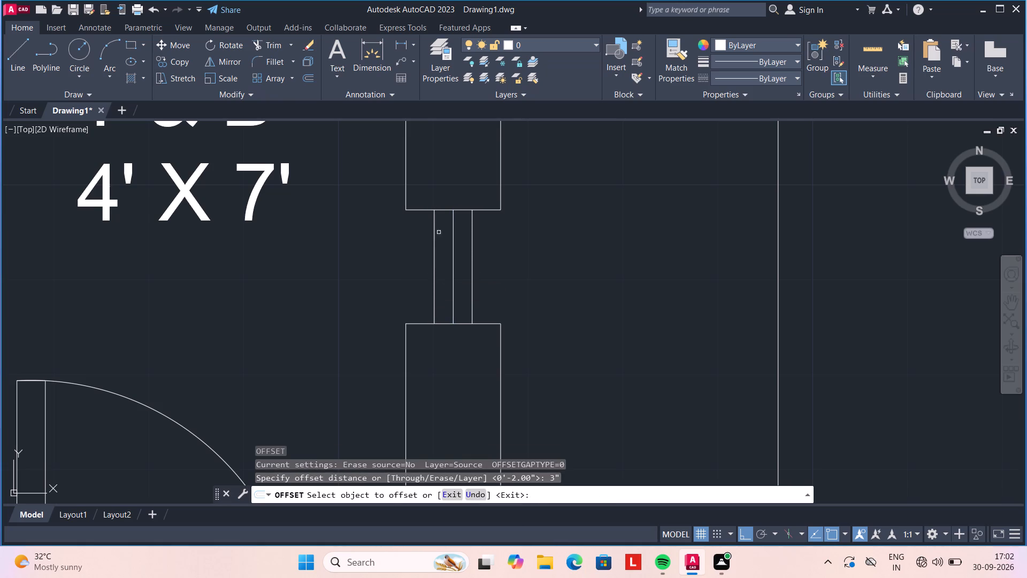
{"action": "left_click", "coordinate": [418, 210]}
{"action": "left_click", "coordinate": [418, 227]}
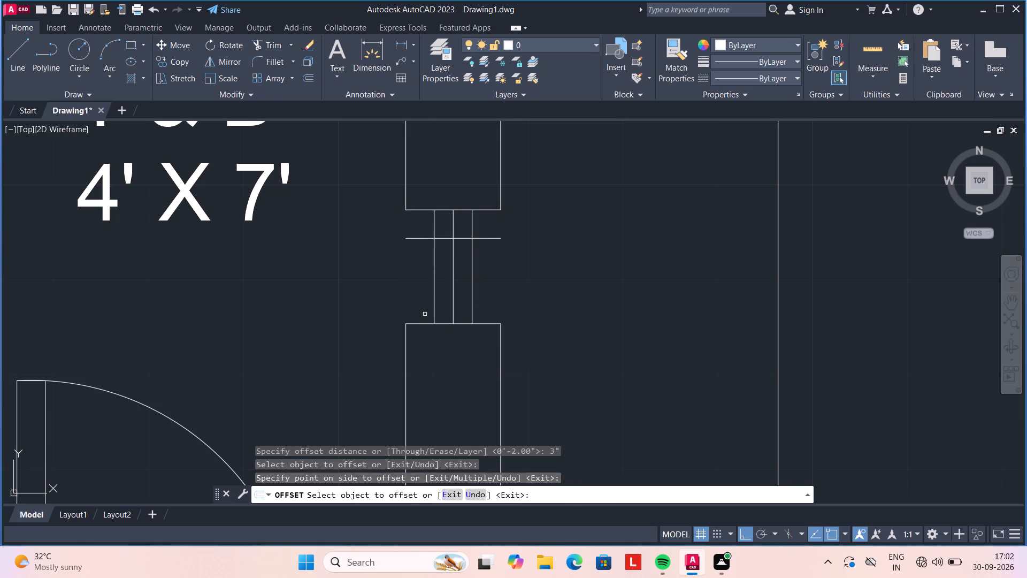
{"action": "left_click", "coordinate": [426, 323]}
{"action": "left_click", "coordinate": [427, 293]}
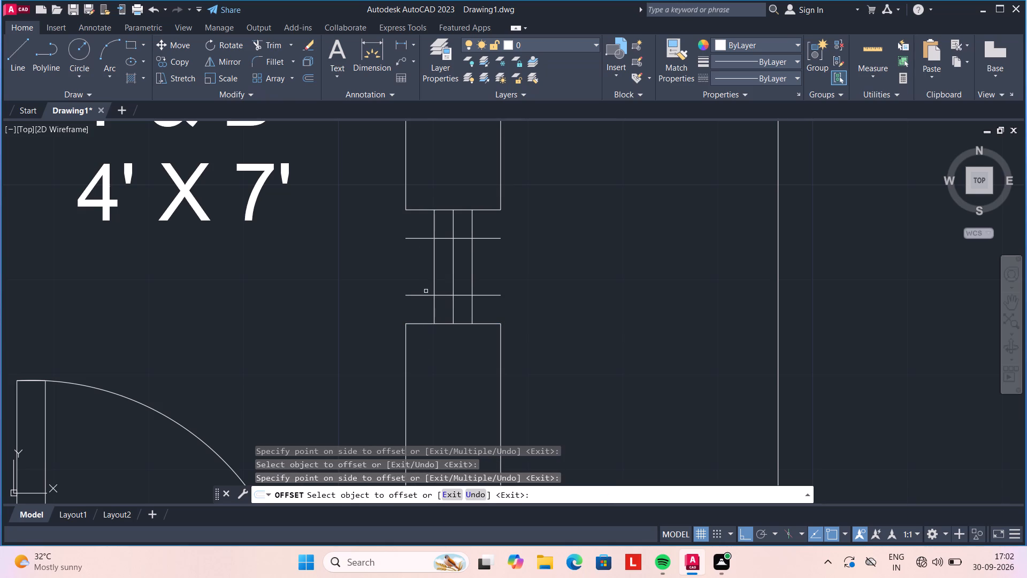
{"action": "key", "text": "Escape"}
Trim the cross lines' parts outside the 2" offsets and the centre line's ends beyond the 3" cross lines in the T & B window.
{"action": "scroll", "coordinate": [426, 291], "scroll_direction": "up", "scroll_amount": 1}
{"action": "type", "text": "TR"}
{"action": "key", "text": "space"}
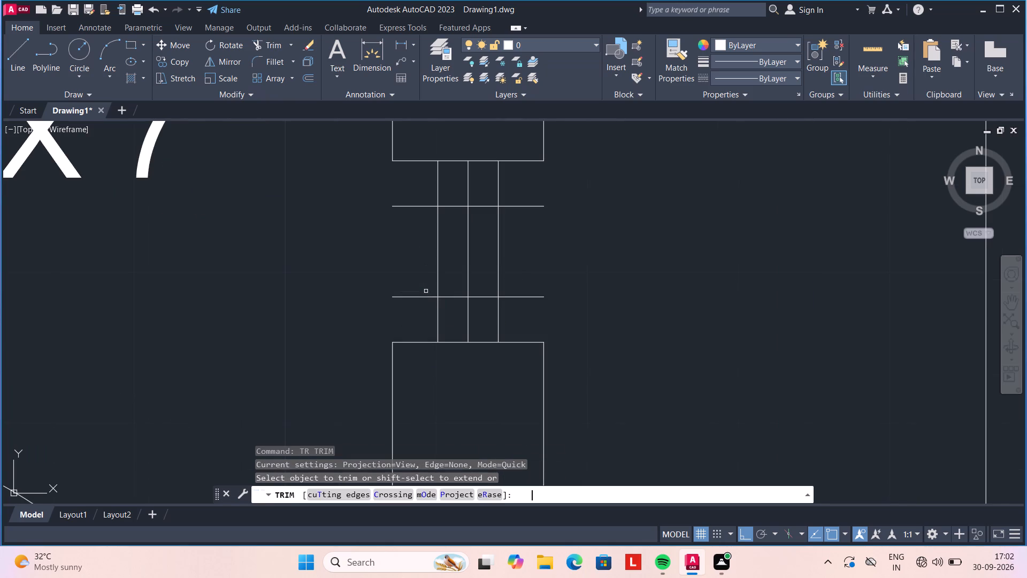
{"action": "scroll", "coordinate": [426, 288], "scroll_direction": "up", "scroll_amount": 2}
{"action": "scroll", "coordinate": [415, 234], "scroll_direction": "down", "scroll_amount": 2}
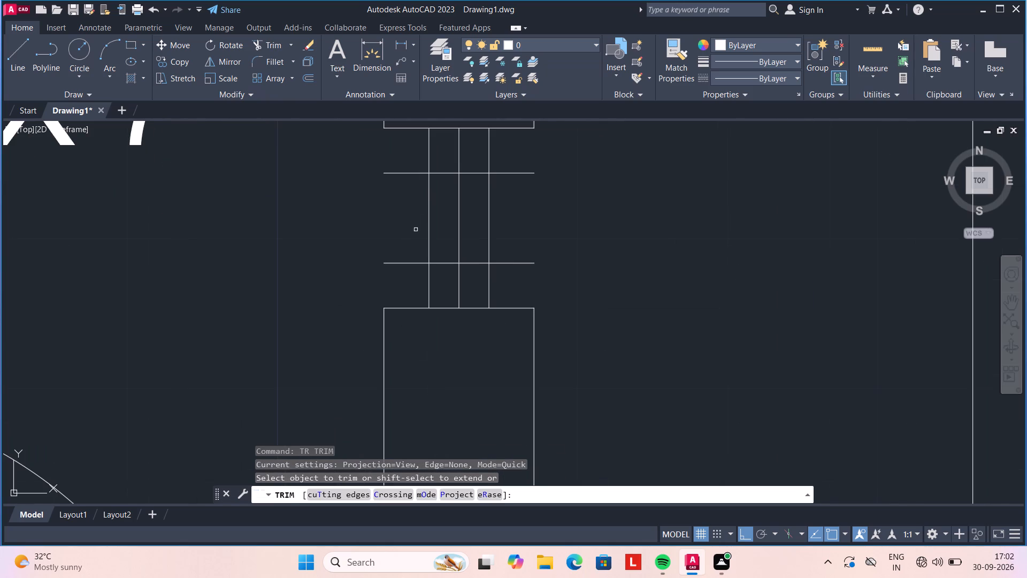
{"action": "left_click", "coordinate": [410, 156]}
{"action": "left_click", "coordinate": [411, 275]}
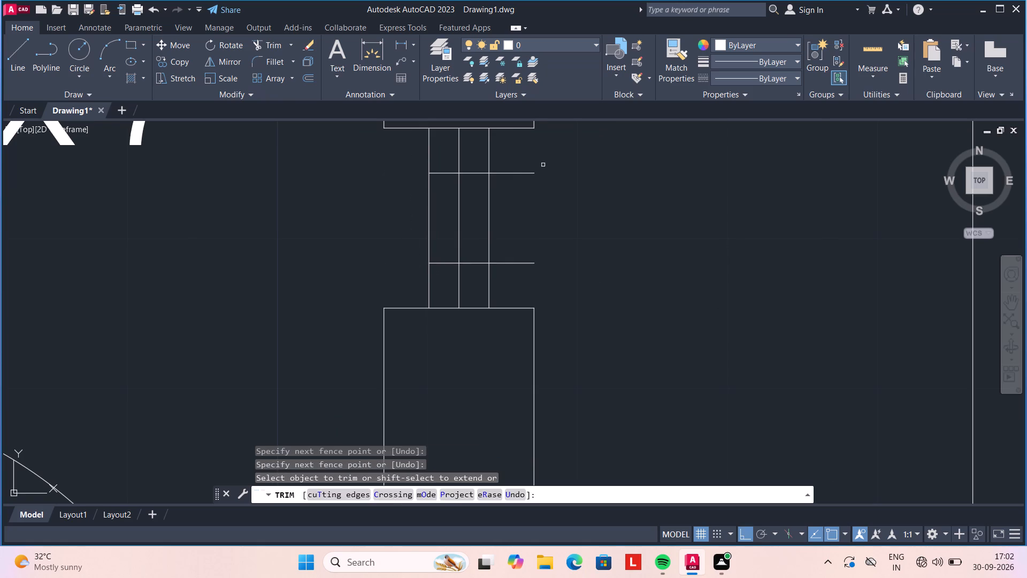
{"action": "left_click", "coordinate": [512, 158]}
{"action": "left_click", "coordinate": [508, 274]}
{"action": "left_click", "coordinate": [453, 154]}
{"action": "left_click", "coordinate": [477, 150]}
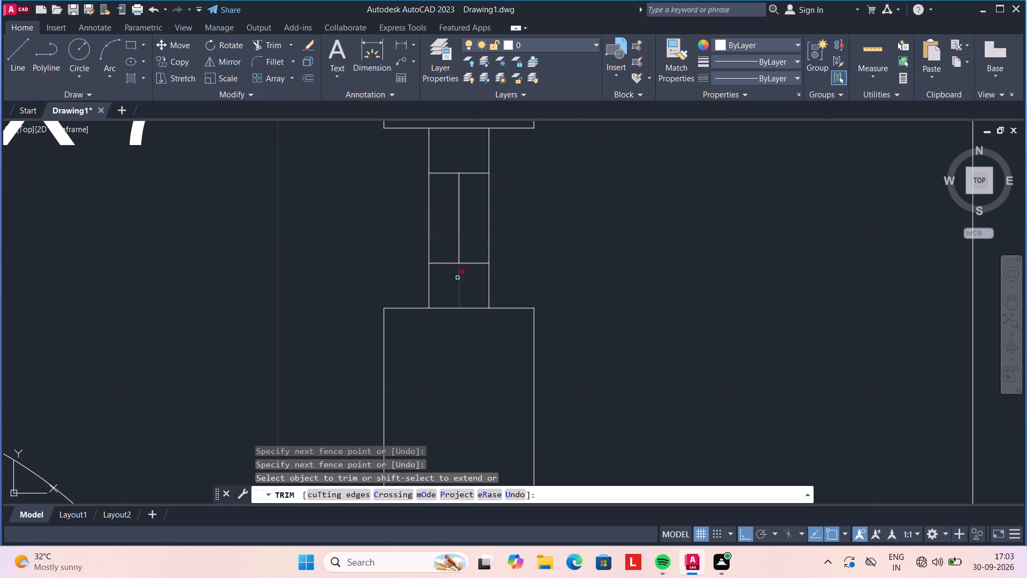
{"action": "left_click", "coordinate": [455, 283]}
{"action": "left_click", "coordinate": [472, 287]}
{"action": "scroll", "coordinate": [464, 287], "scroll_direction": "down", "scroll_amount": 1}
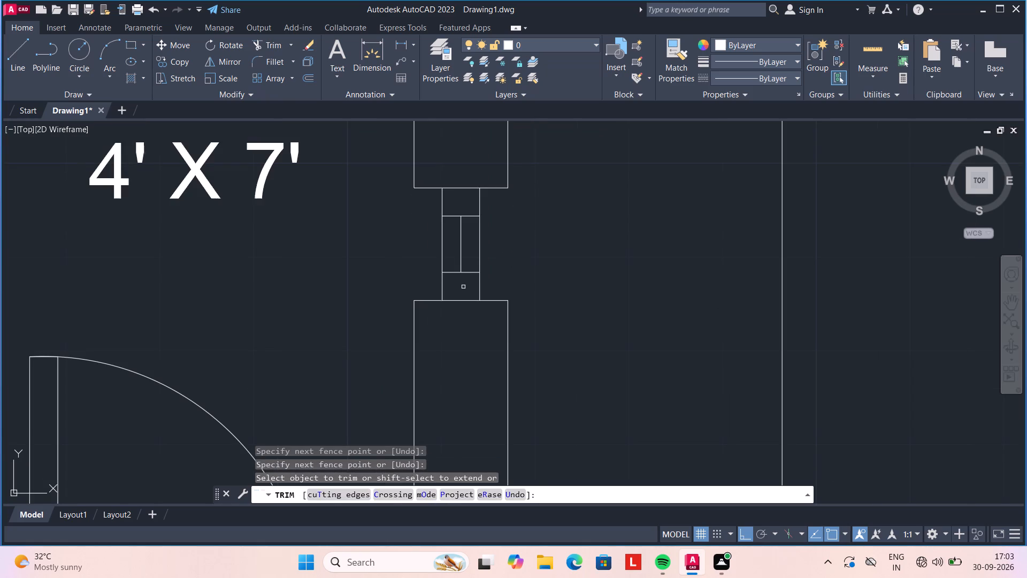
{"action": "key", "text": "Escape"}
Draw lines along the inner and outer wall faces to close both sides of the T & B's east-wall window opening.
{"action": "key", "text": "l"}
{"action": "key", "text": "Return"}
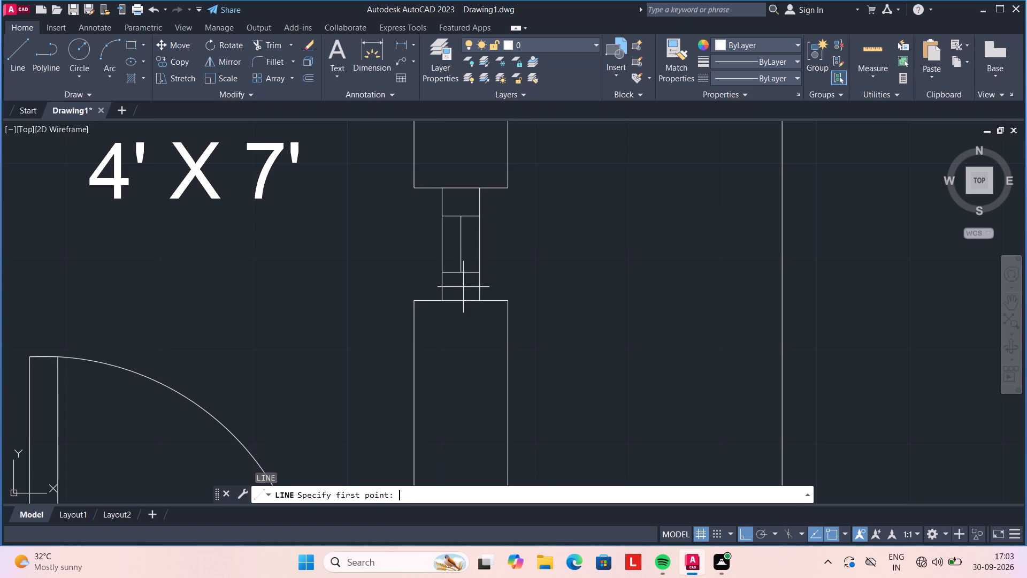
{"action": "left_click", "coordinate": [415, 192]}
{"action": "left_click", "coordinate": [414, 300]}
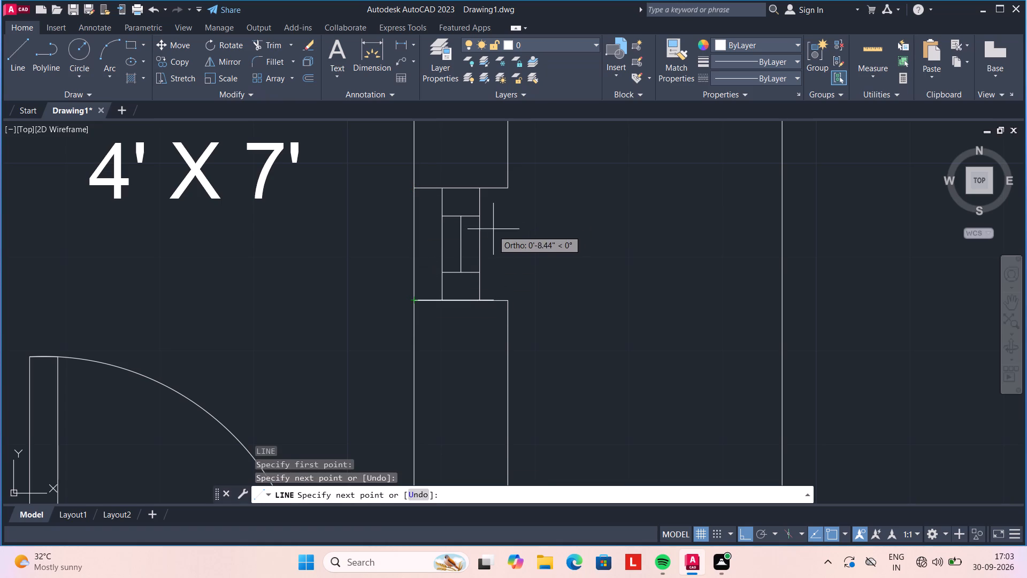
{"action": "key", "text": "Escape"}
{"action": "key", "text": "l"}
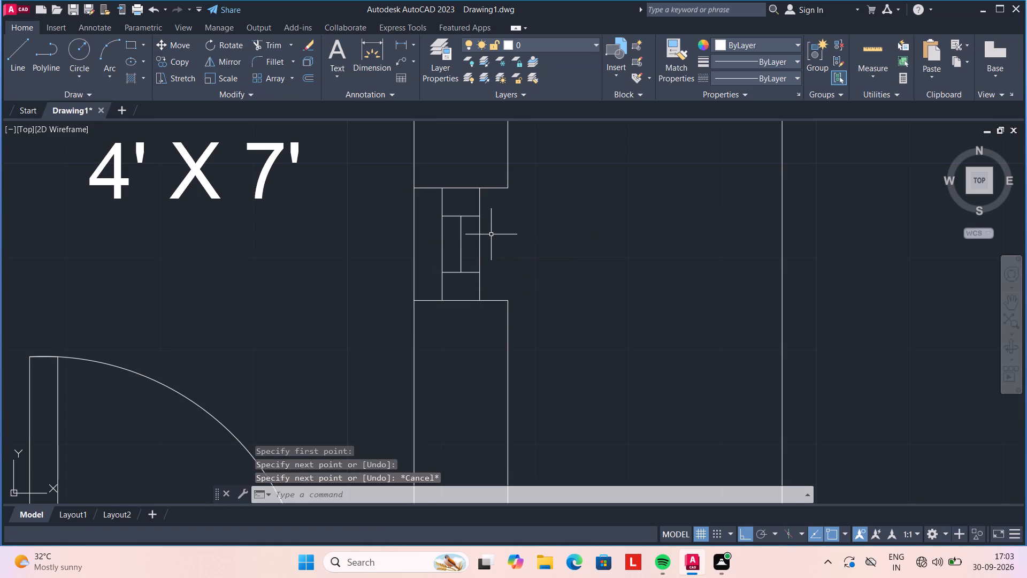
{"action": "key", "text": "Return"}
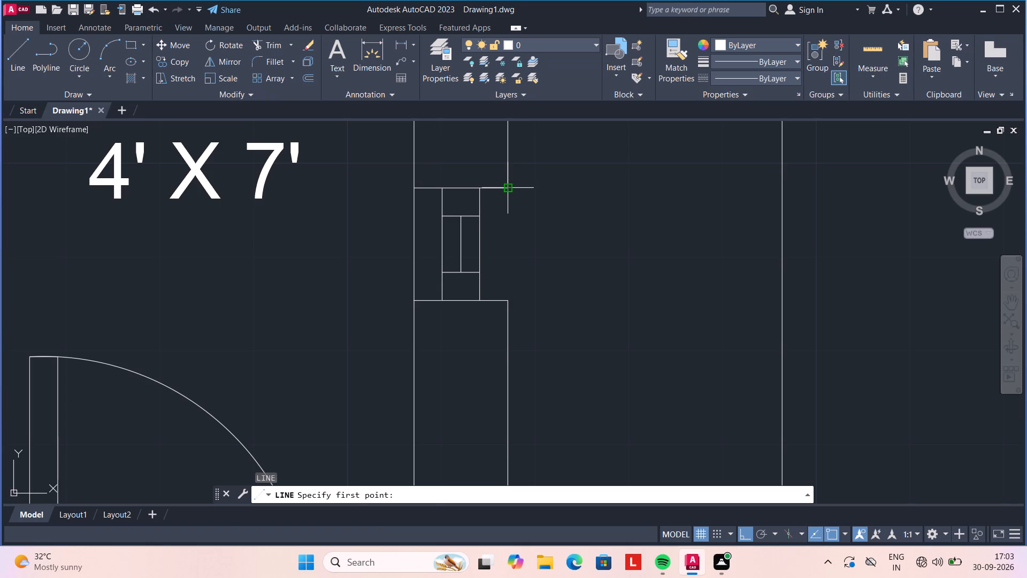
{"action": "left_click", "coordinate": [505, 192]}
{"action": "left_click", "coordinate": [508, 300]}
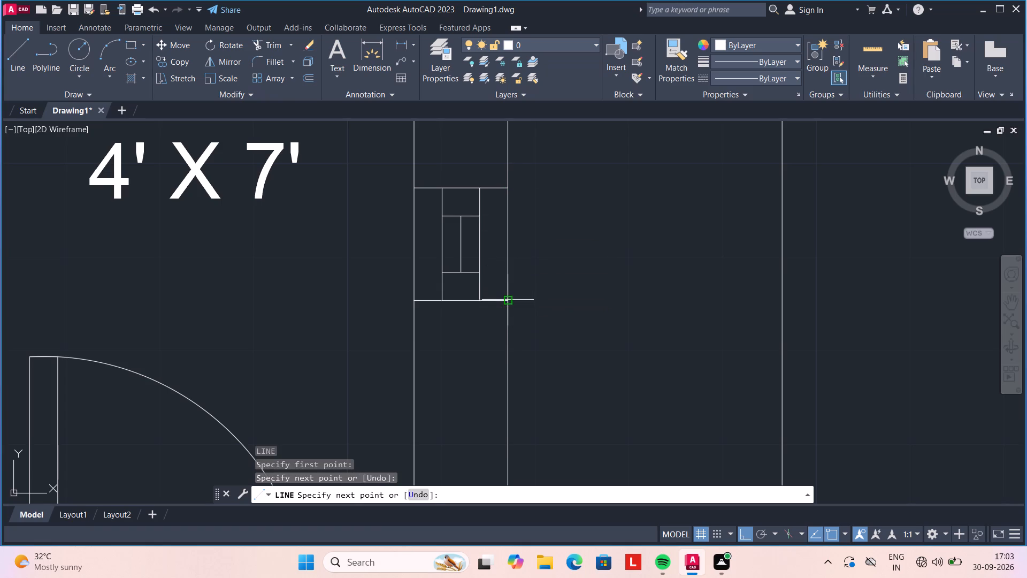
{"action": "key", "text": "Escape"}
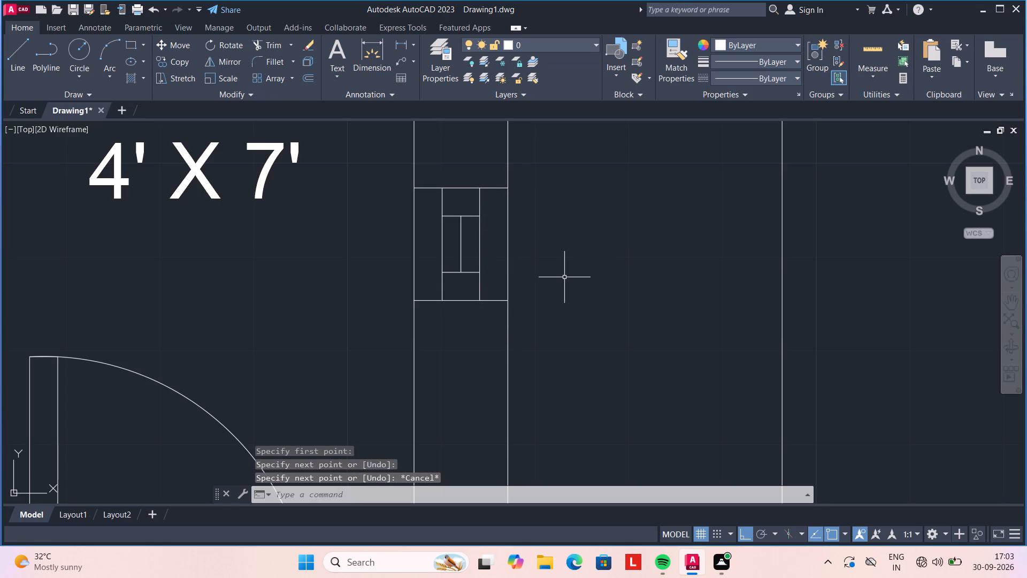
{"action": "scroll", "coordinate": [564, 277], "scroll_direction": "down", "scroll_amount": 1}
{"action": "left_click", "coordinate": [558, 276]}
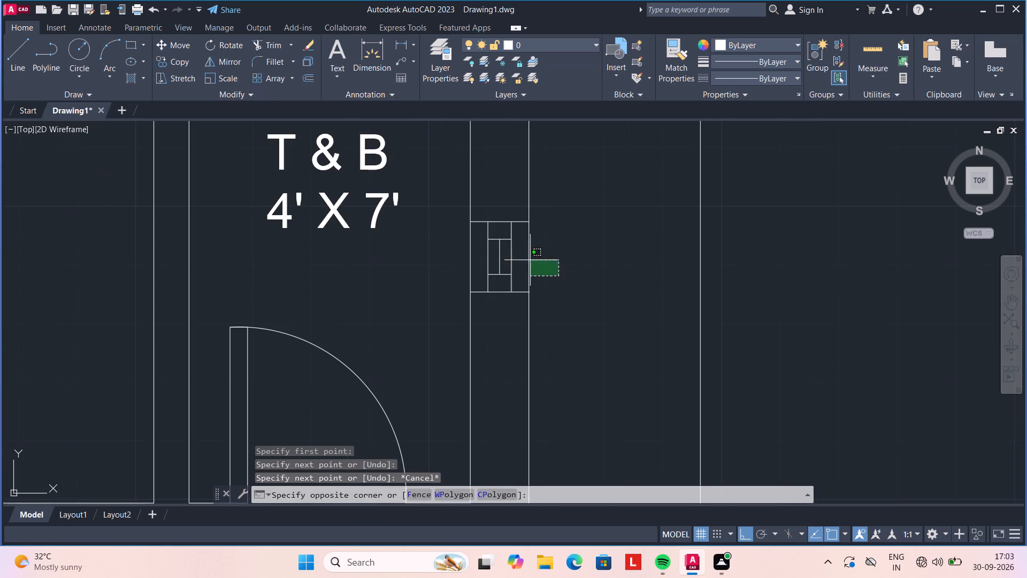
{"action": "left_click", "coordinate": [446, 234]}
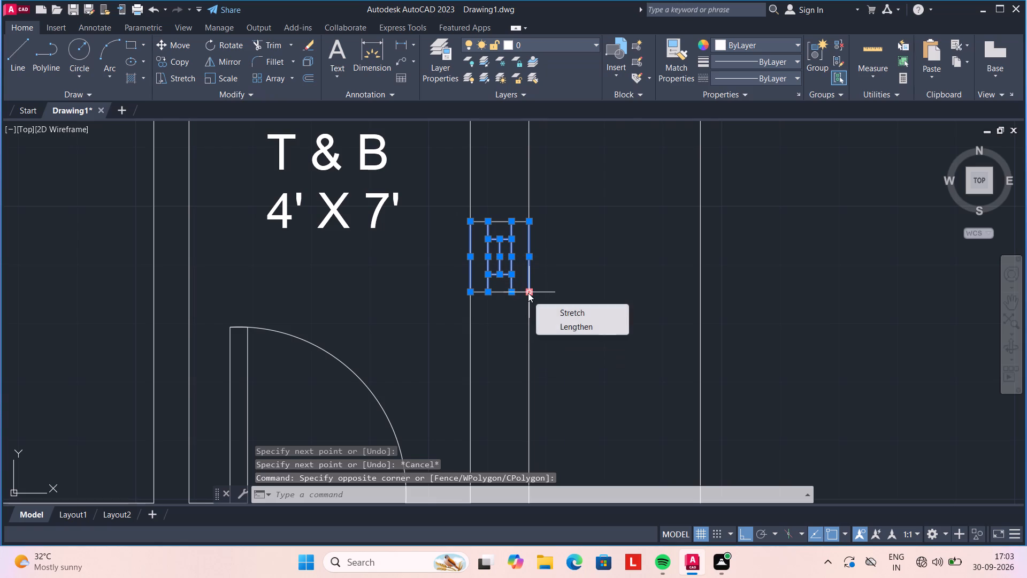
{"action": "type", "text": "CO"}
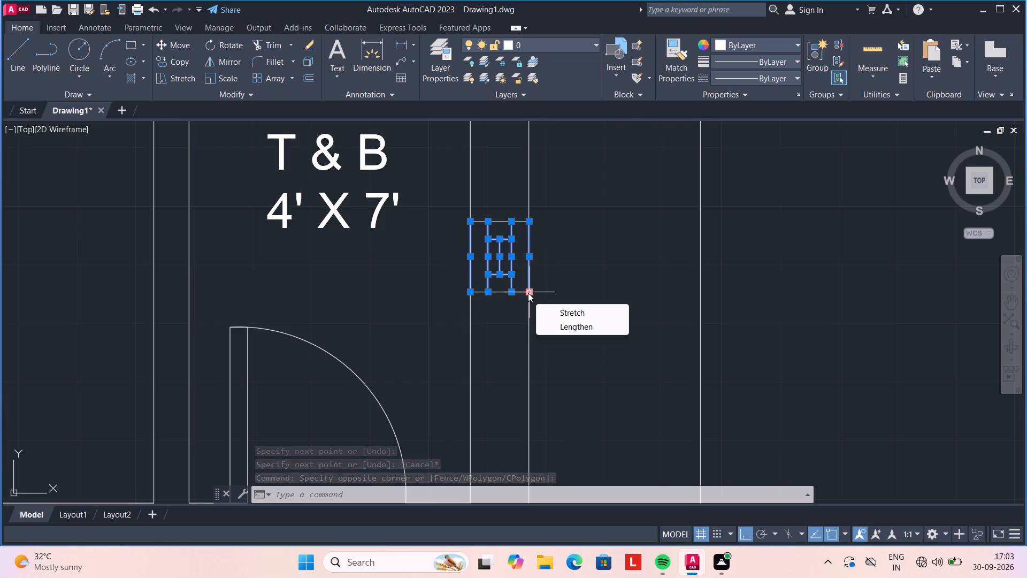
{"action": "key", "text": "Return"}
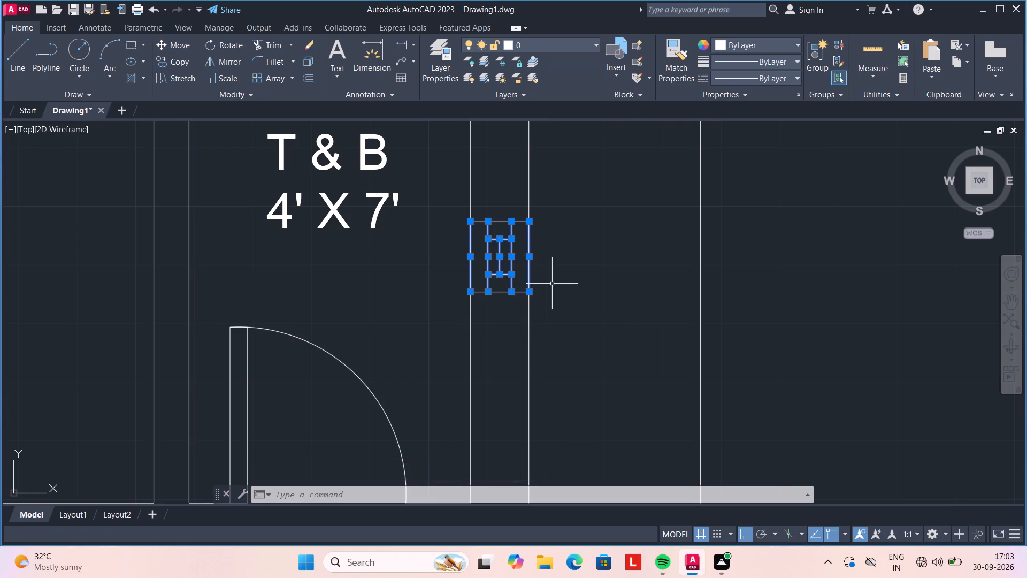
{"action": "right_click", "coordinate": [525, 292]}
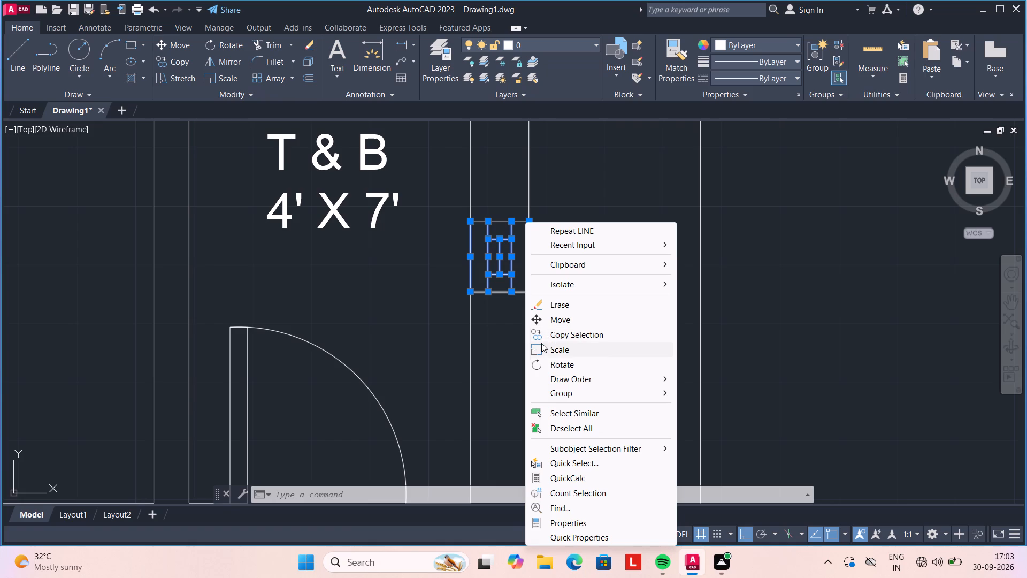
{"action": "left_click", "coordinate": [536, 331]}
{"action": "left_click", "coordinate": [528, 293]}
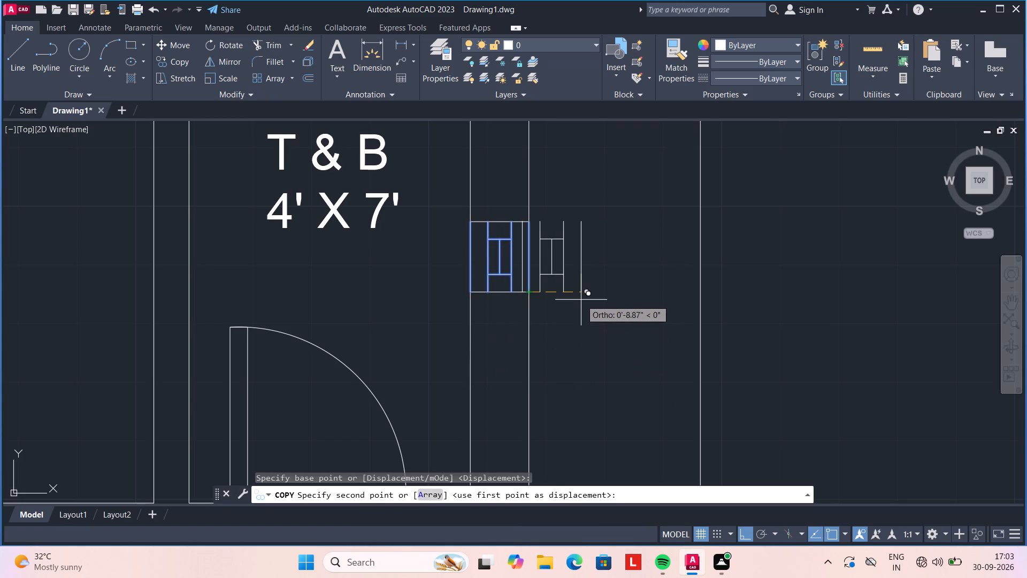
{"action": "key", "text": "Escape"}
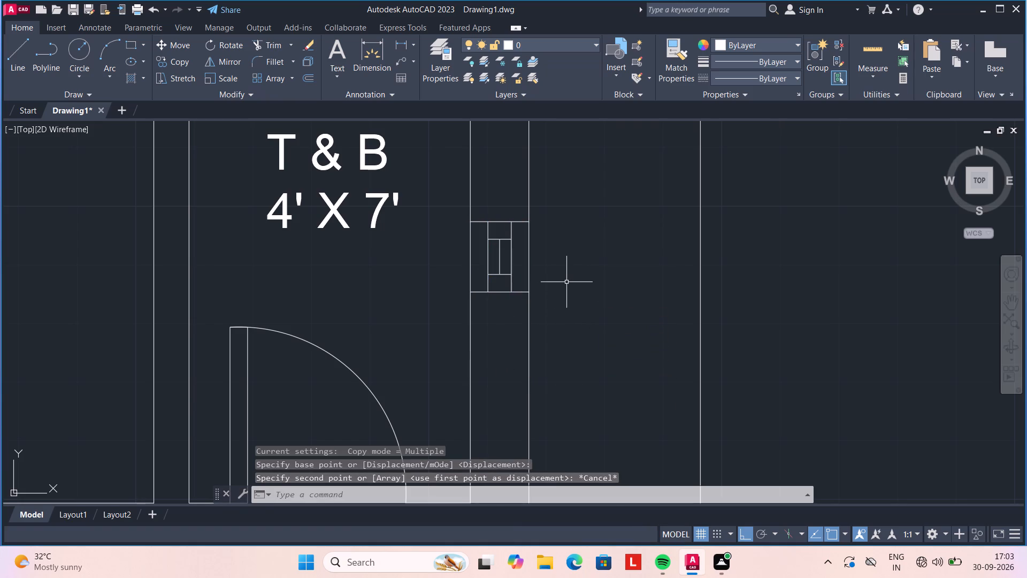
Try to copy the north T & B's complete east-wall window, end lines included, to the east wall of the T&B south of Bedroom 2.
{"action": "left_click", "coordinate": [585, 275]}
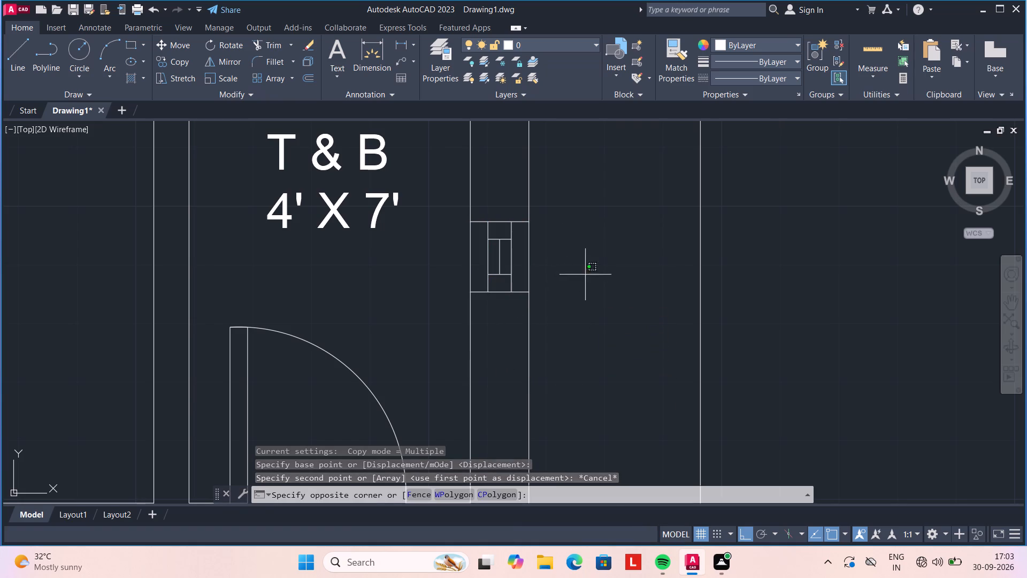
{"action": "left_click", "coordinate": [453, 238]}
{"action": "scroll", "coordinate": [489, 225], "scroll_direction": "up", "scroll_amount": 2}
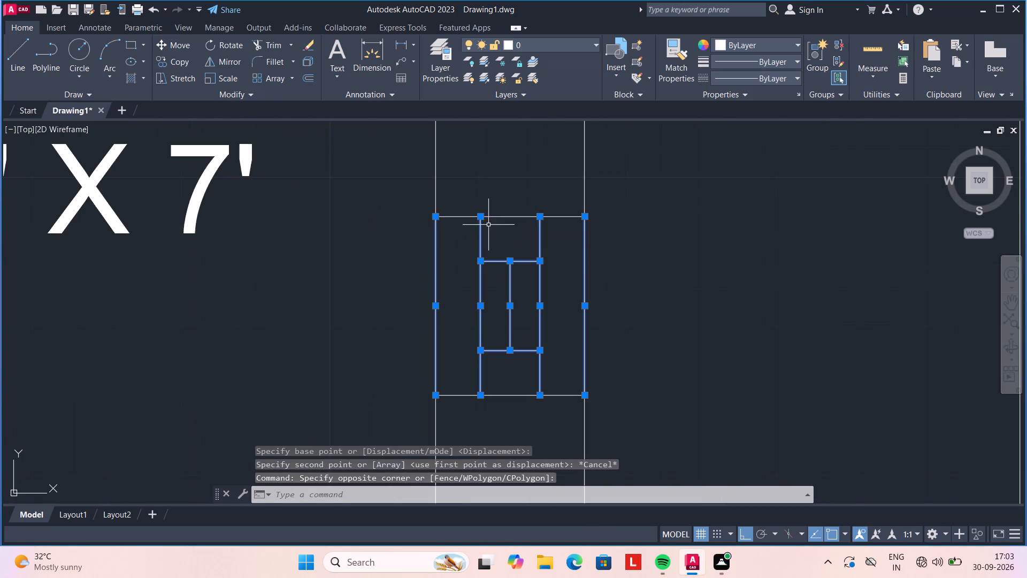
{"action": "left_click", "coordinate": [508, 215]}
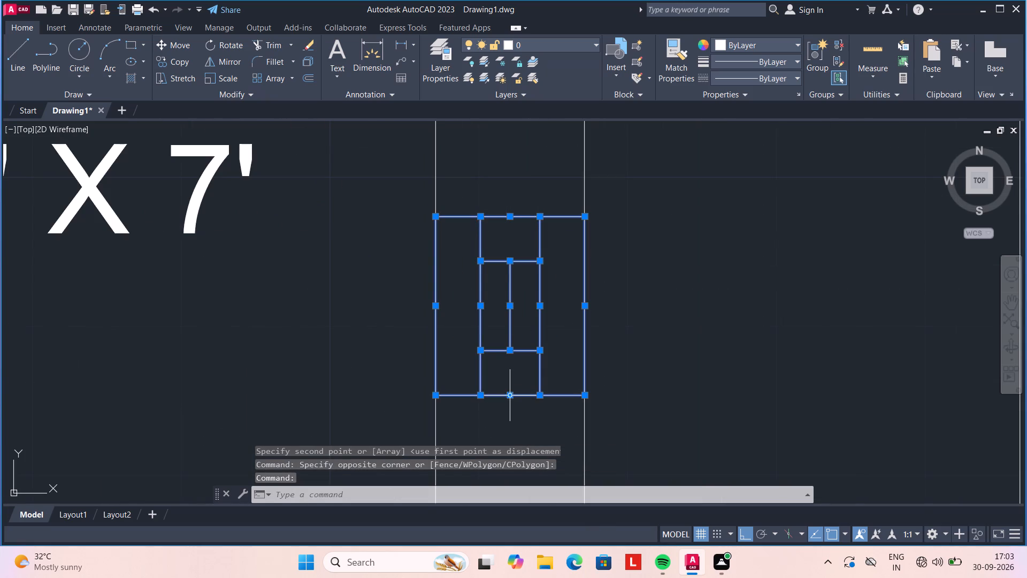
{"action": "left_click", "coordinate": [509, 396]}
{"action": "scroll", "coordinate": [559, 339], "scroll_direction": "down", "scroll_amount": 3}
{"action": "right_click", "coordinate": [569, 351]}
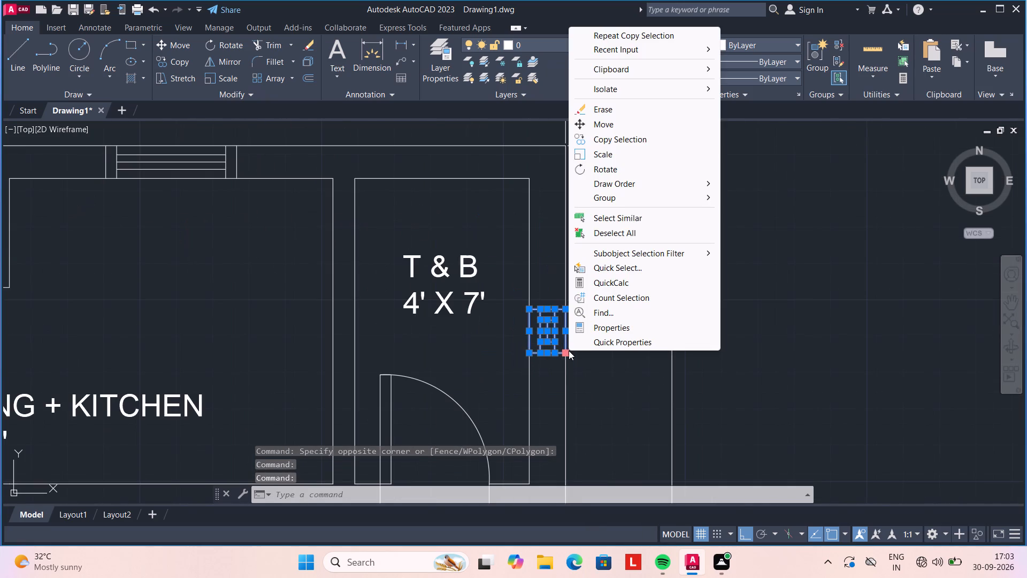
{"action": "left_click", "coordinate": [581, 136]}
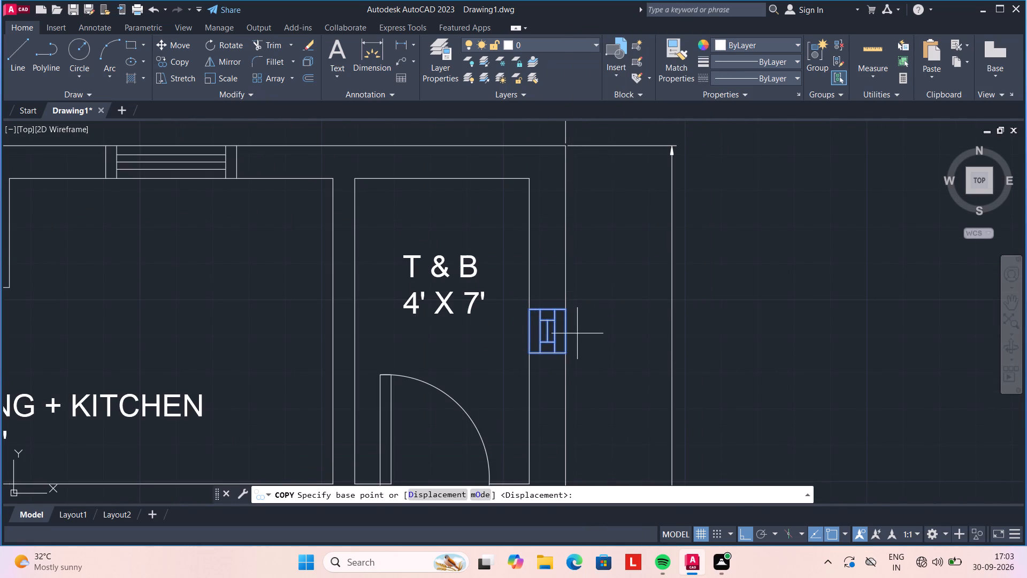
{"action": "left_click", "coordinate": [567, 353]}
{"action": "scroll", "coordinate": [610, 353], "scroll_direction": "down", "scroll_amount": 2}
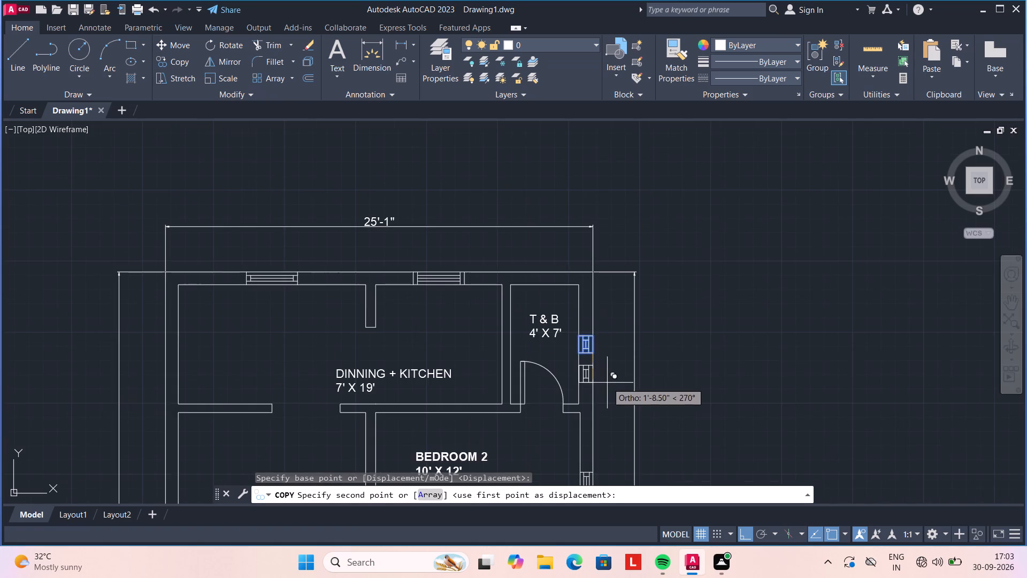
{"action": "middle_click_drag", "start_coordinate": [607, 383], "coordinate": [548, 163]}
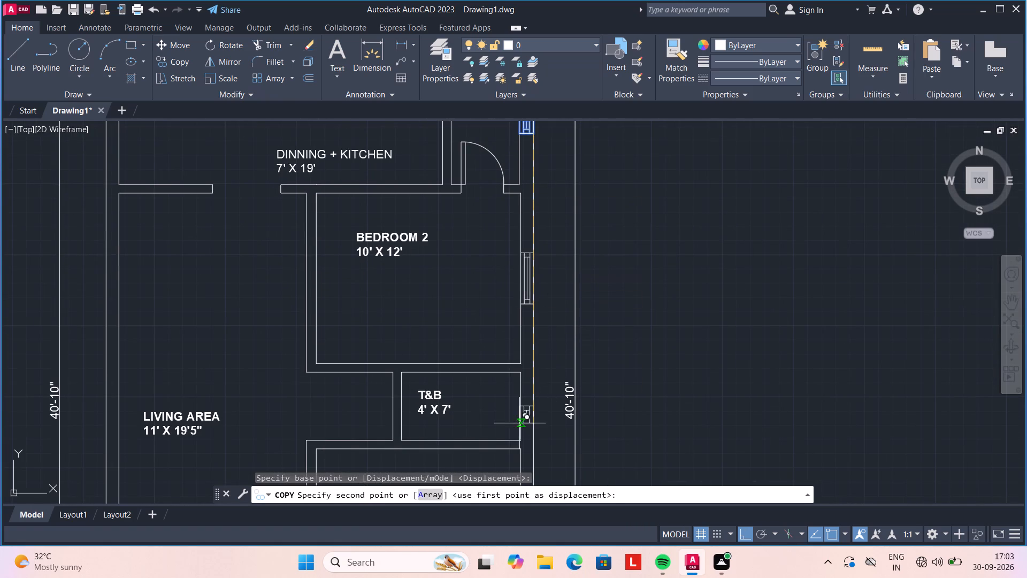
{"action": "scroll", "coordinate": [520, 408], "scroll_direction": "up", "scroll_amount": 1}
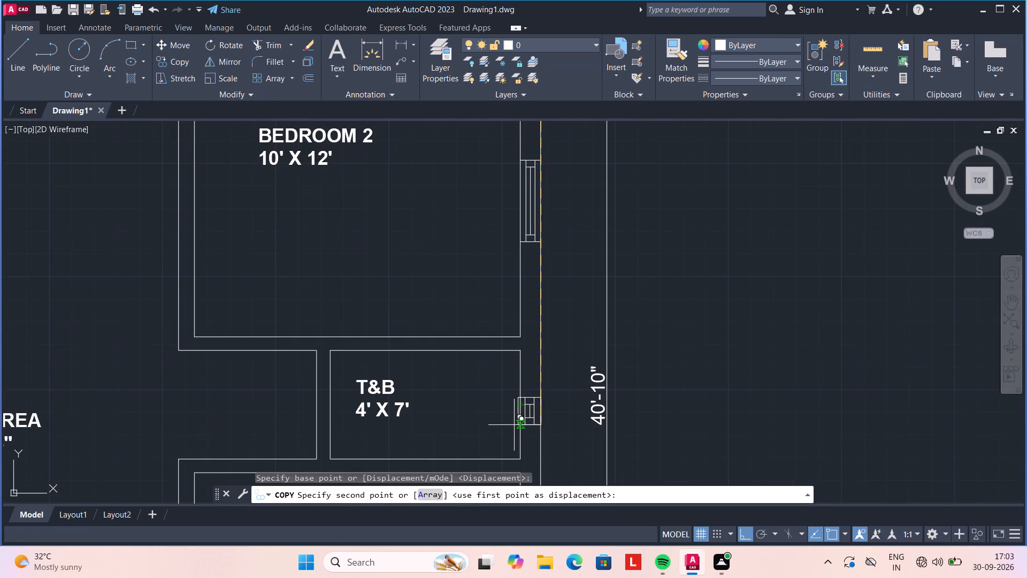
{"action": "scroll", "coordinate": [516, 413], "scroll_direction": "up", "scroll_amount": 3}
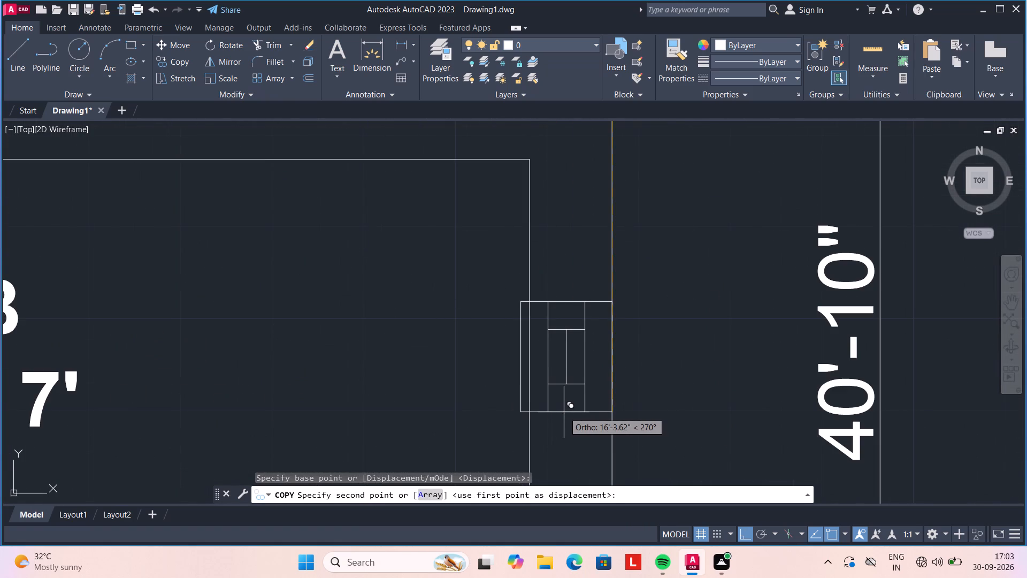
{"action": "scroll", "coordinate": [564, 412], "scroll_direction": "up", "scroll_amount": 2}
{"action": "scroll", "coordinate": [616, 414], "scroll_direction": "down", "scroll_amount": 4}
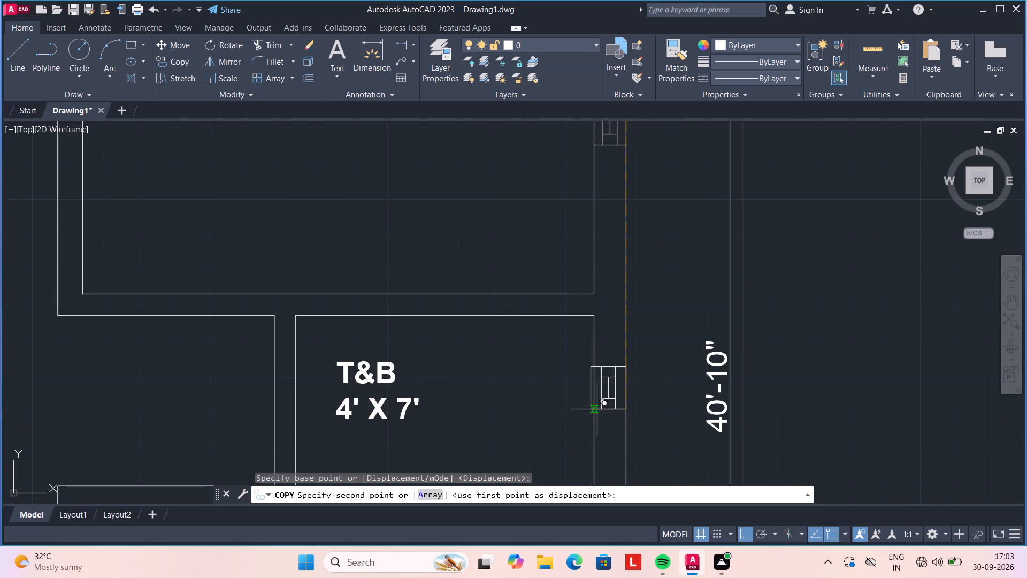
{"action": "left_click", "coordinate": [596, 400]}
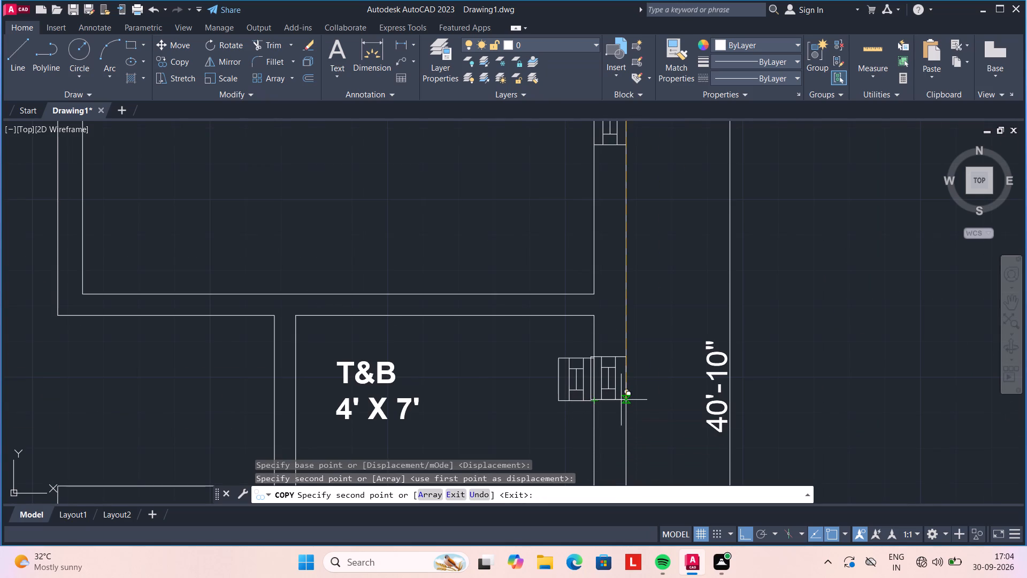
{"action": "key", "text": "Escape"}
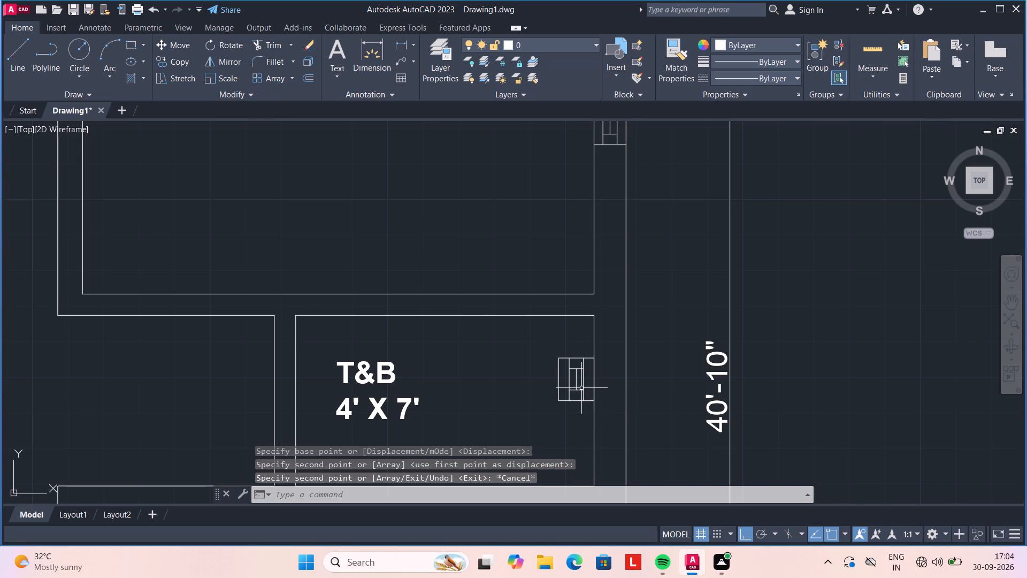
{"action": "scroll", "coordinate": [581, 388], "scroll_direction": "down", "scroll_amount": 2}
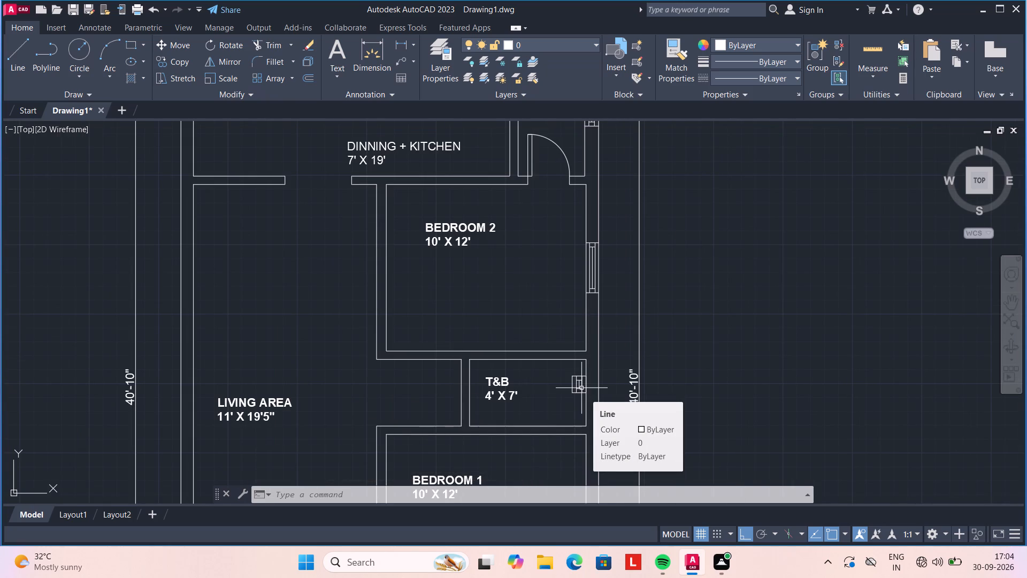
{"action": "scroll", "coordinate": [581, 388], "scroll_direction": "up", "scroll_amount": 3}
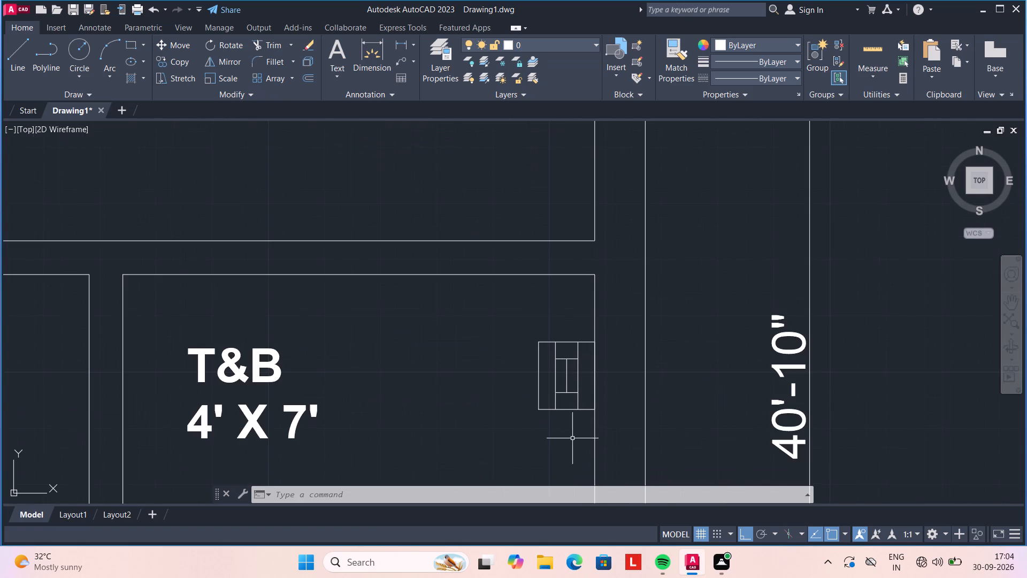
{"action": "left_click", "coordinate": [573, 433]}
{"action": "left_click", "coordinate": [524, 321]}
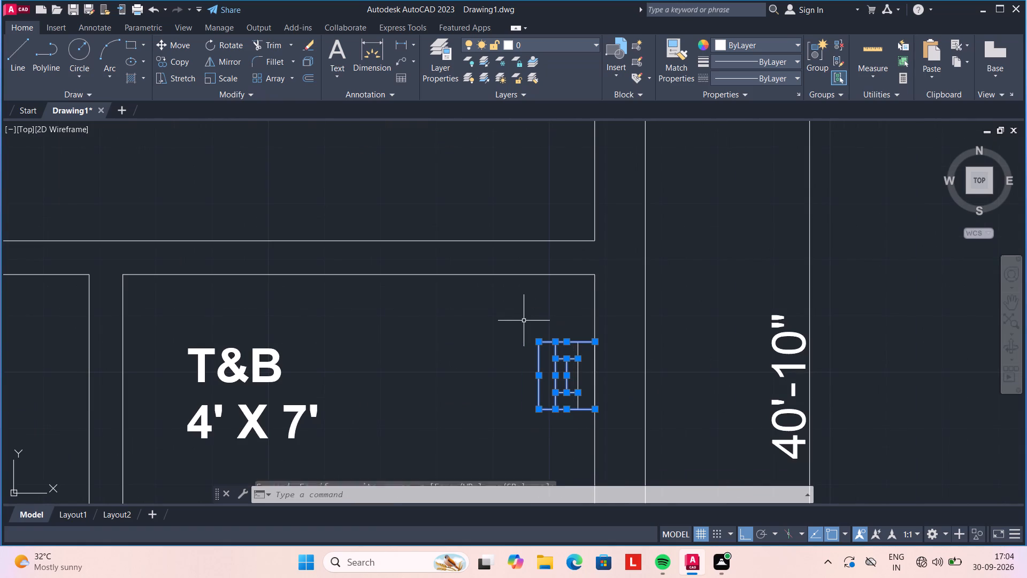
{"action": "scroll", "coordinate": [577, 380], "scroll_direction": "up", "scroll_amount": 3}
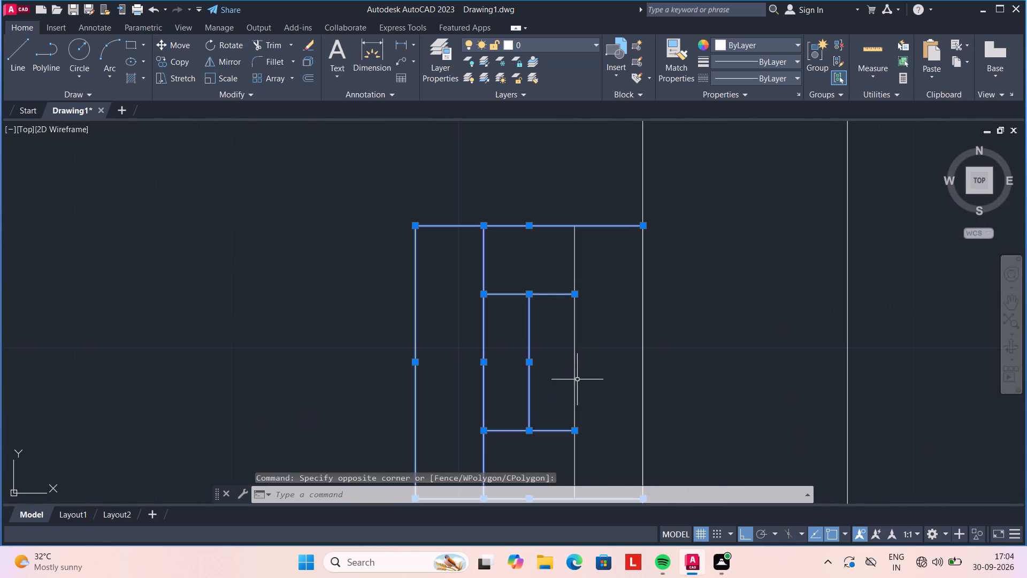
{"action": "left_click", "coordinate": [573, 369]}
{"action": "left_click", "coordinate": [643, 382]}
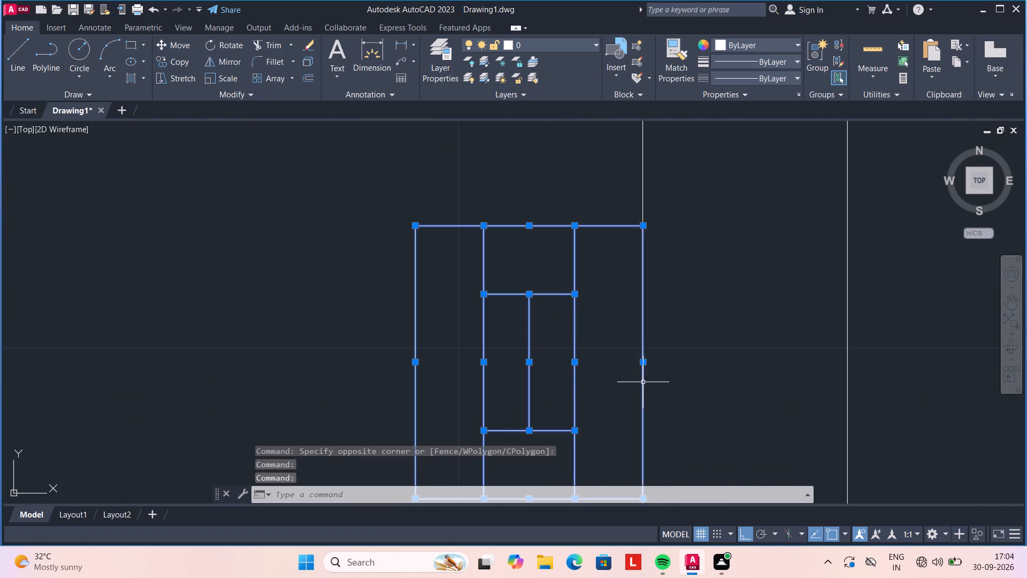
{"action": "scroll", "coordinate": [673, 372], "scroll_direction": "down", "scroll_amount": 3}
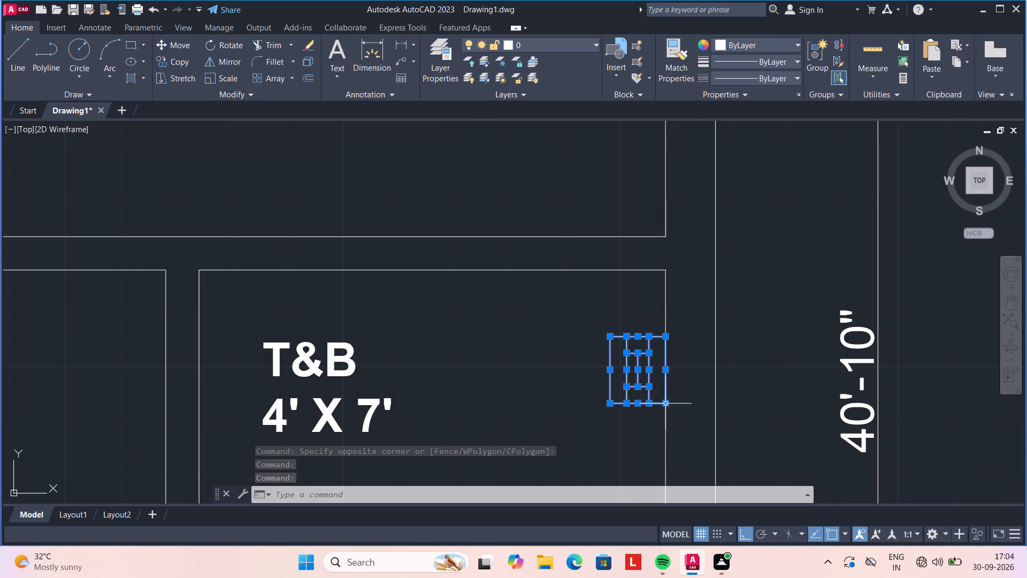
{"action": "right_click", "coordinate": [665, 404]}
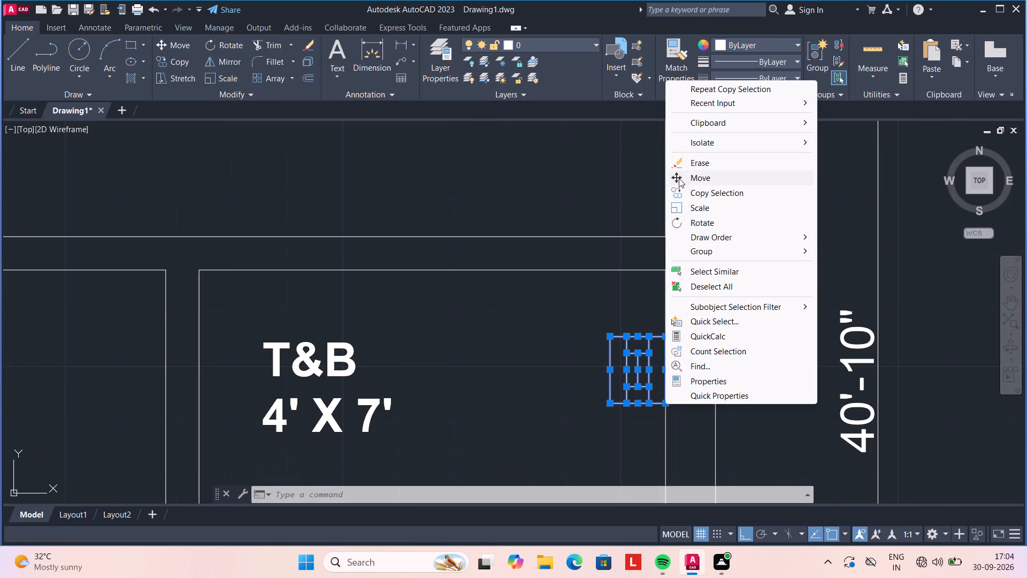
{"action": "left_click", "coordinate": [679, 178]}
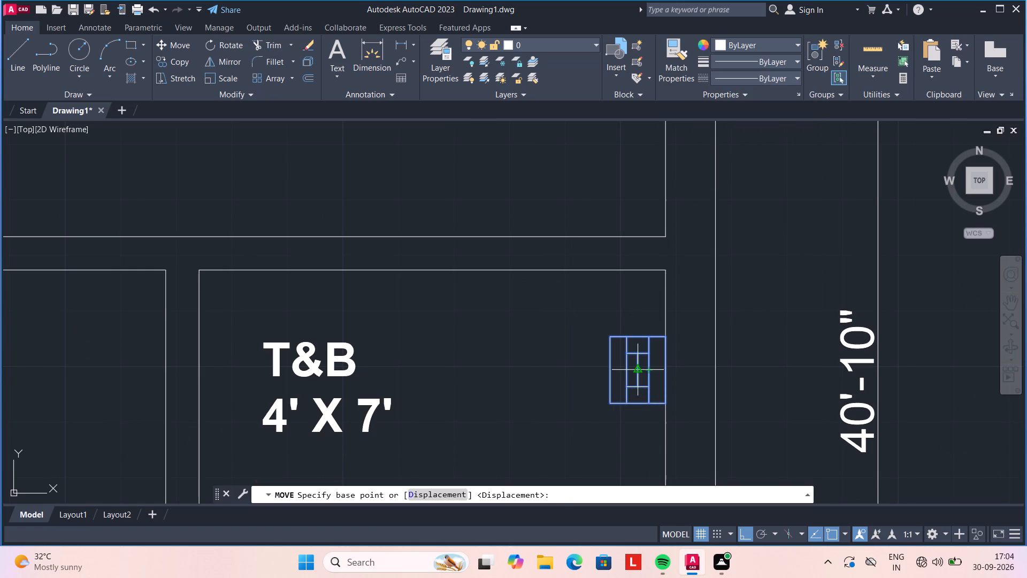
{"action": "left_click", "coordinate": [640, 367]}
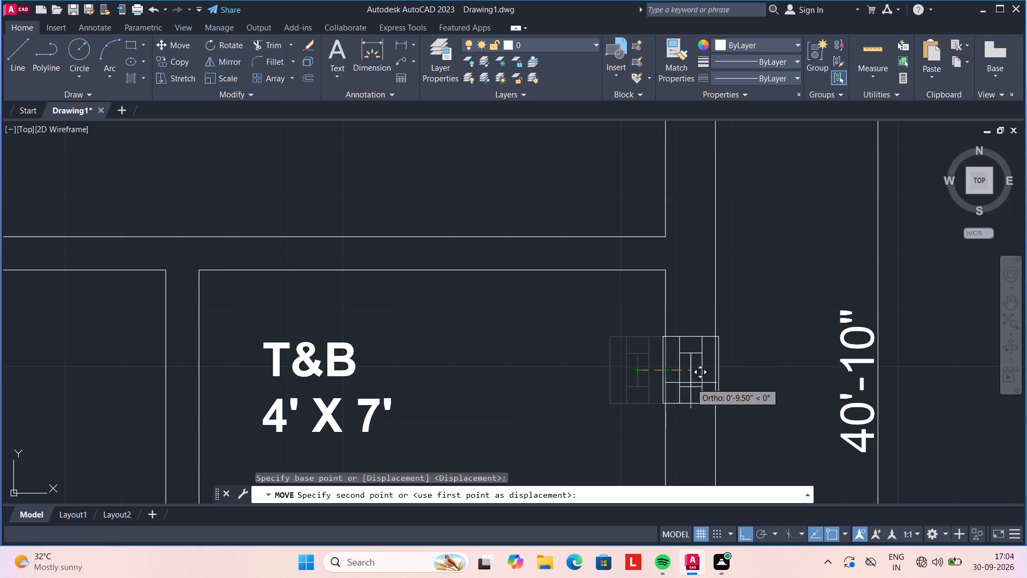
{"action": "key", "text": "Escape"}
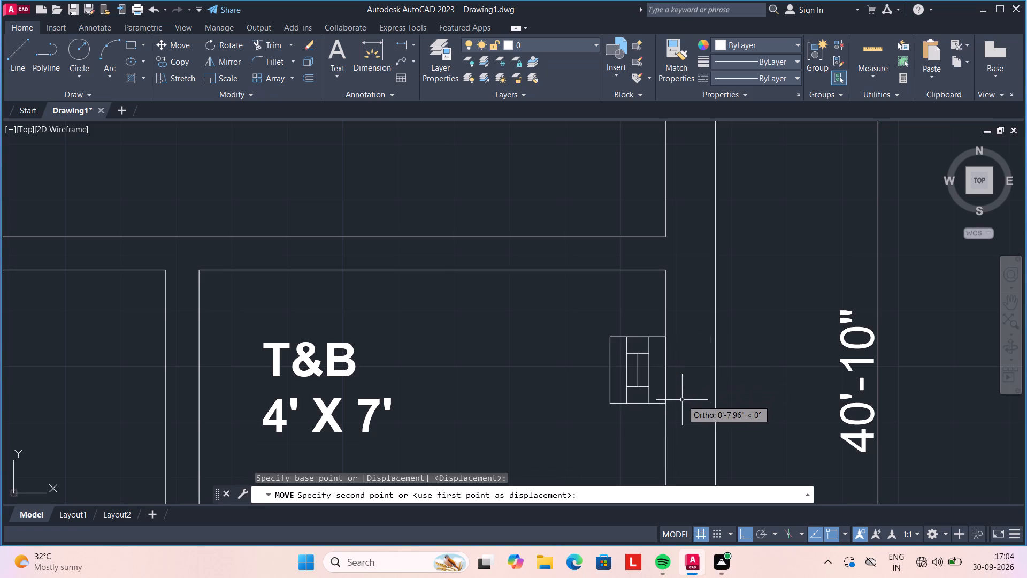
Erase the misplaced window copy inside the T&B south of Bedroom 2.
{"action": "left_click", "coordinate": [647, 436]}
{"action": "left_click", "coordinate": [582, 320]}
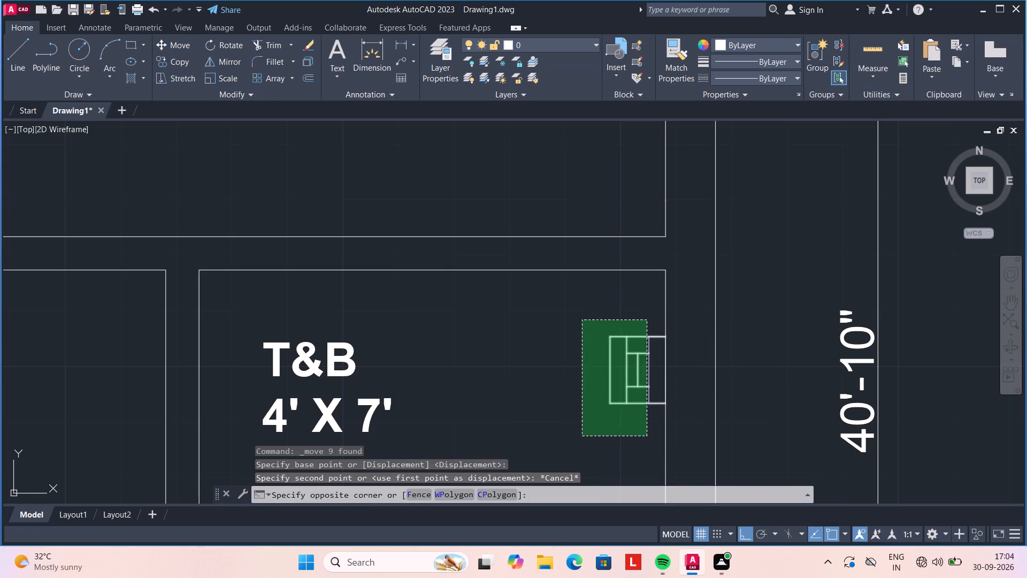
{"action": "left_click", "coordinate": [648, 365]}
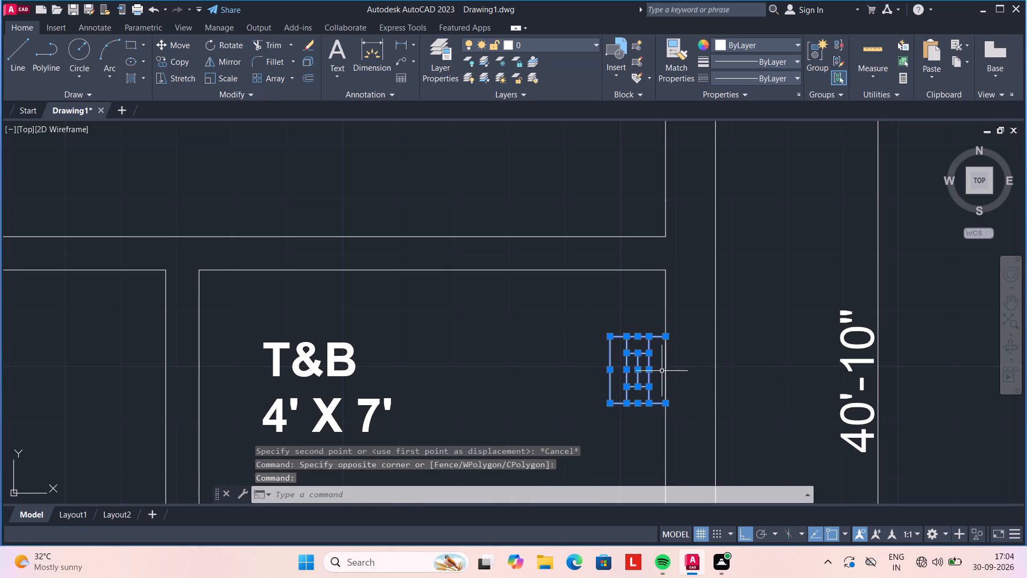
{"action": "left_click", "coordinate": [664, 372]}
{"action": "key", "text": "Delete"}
Draw a line across the east wall's thickness at the midpoint of the east side of the T&B south of Bedroom 2.
{"action": "scroll", "coordinate": [686, 386], "scroll_direction": "down", "scroll_amount": 2}
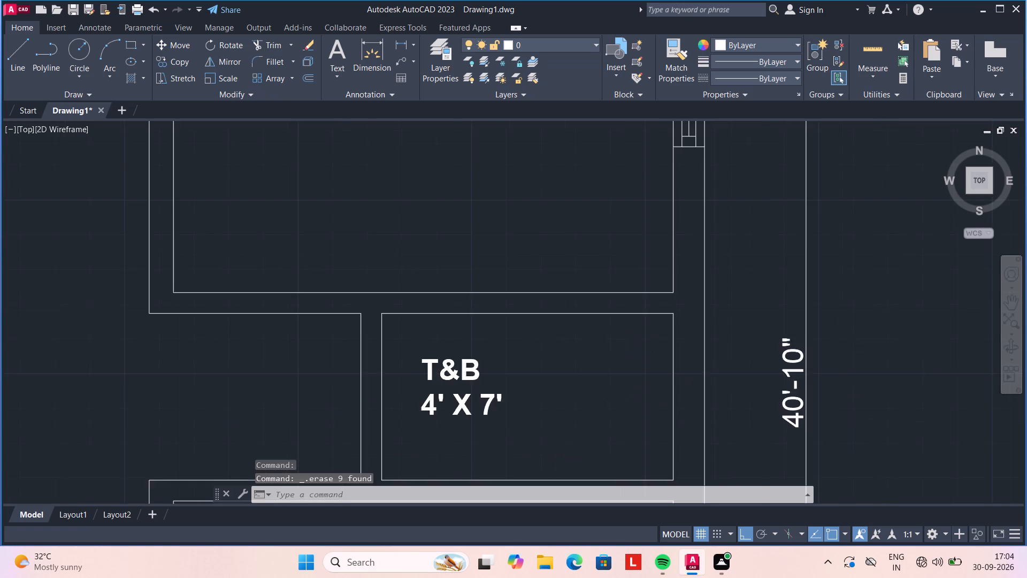
{"action": "key", "text": "l"}
{"action": "key", "text": "Return"}
{"action": "scroll", "coordinate": [682, 404], "scroll_direction": "up", "scroll_amount": 1}
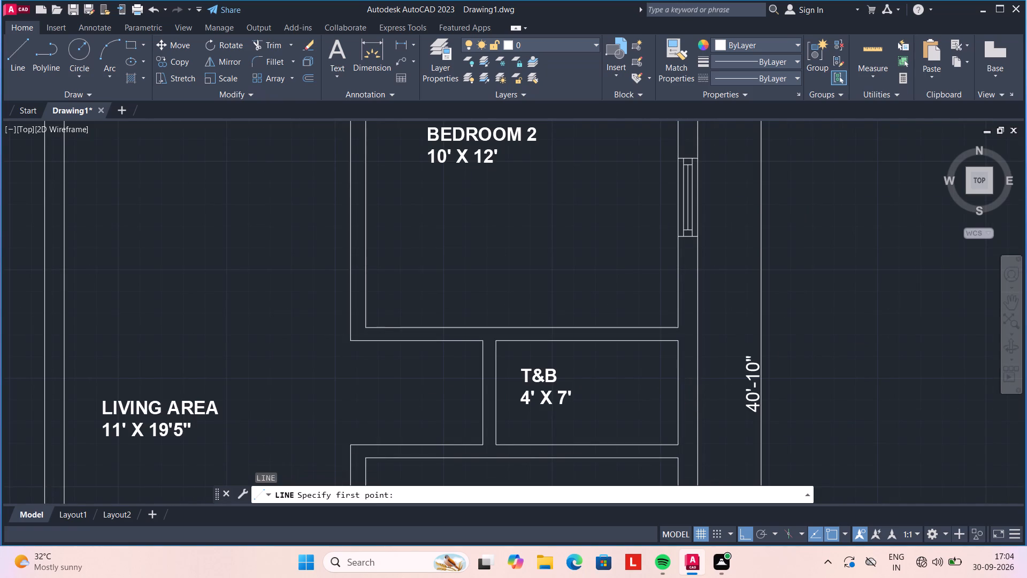
{"action": "left_click", "coordinate": [671, 385]}
{"action": "left_click", "coordinate": [702, 388]}
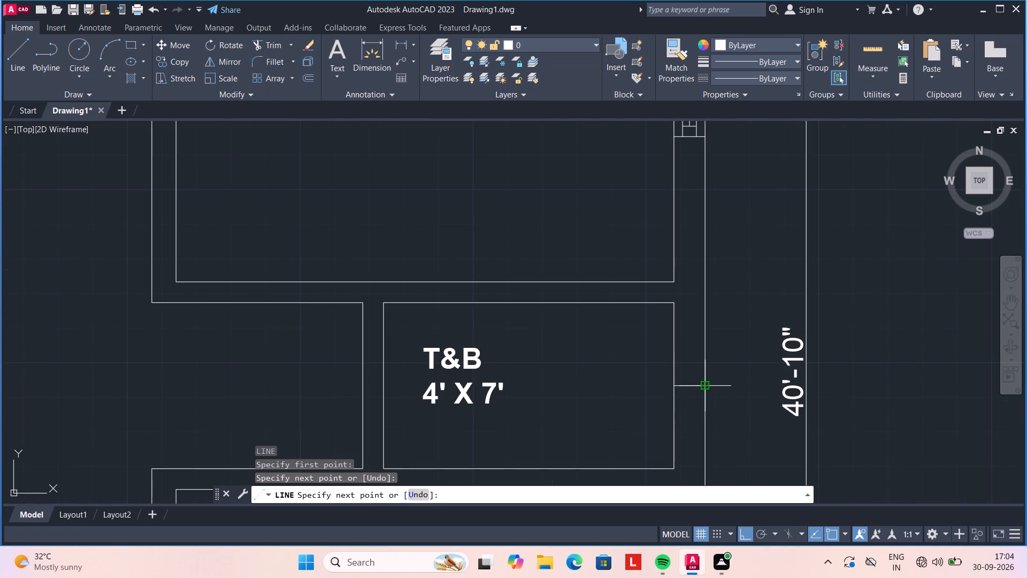
{"action": "key", "text": "Escape"}
{"action": "scroll", "coordinate": [721, 378], "scroll_direction": "down", "scroll_amount": 1}
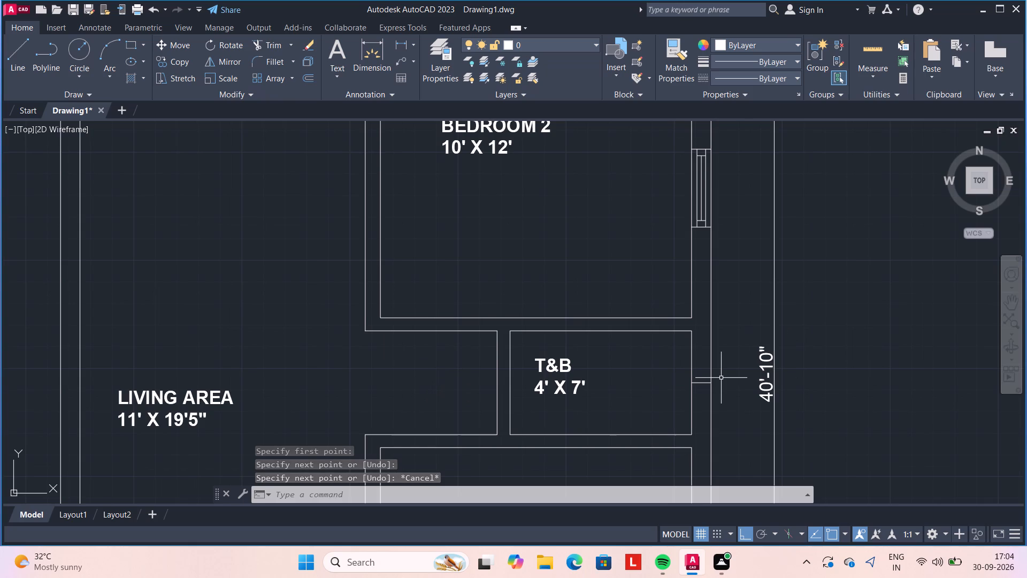
Offset the line across the T&B's east wall 6" to the north and to the south to mark the window's ends.
{"action": "type", "text": "6\""}
{"action": "key", "text": "Return"}
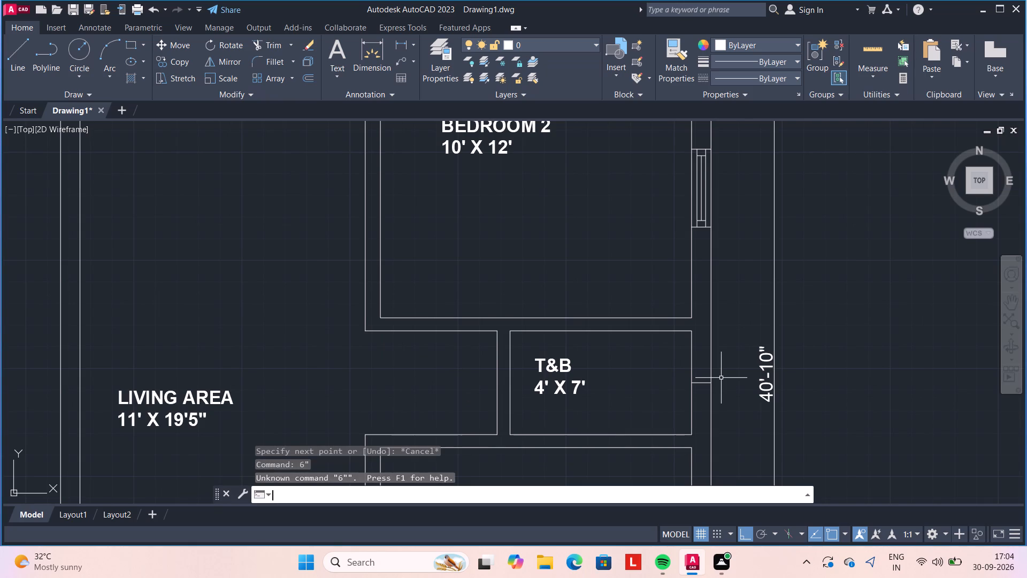
{"action": "key", "text": "Escape"}
{"action": "key", "text": "o"}
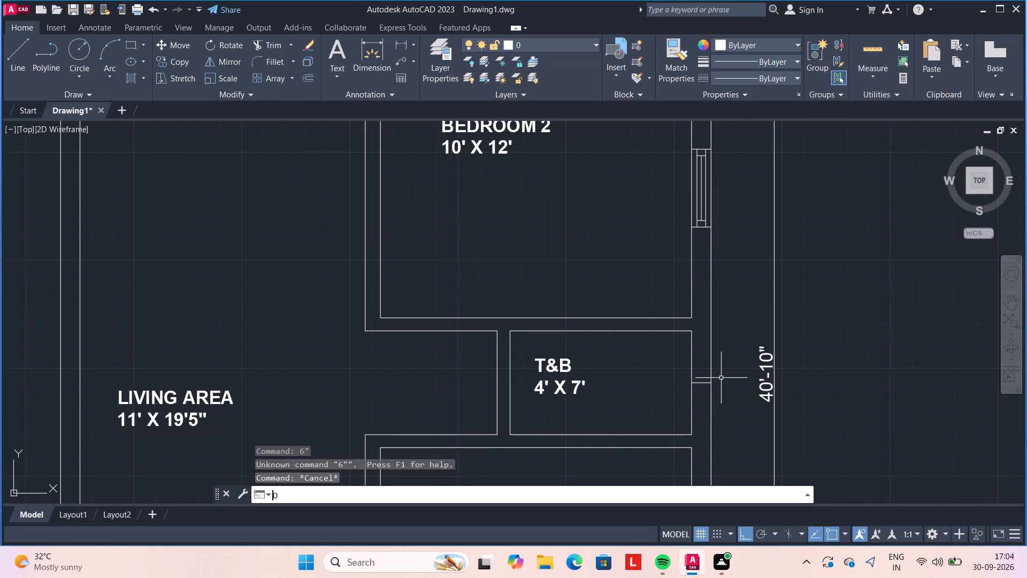
{"action": "key", "text": "Return"}
{"action": "type", "text": "6\""}
{"action": "key", "text": "Return"}
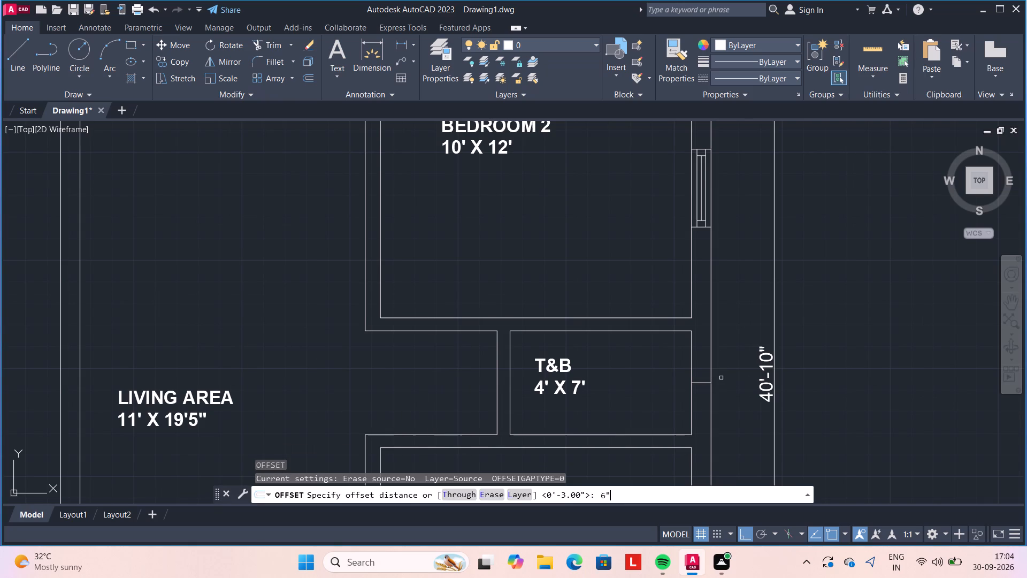
{"action": "scroll", "coordinate": [710, 379], "scroll_direction": "up", "scroll_amount": 1}
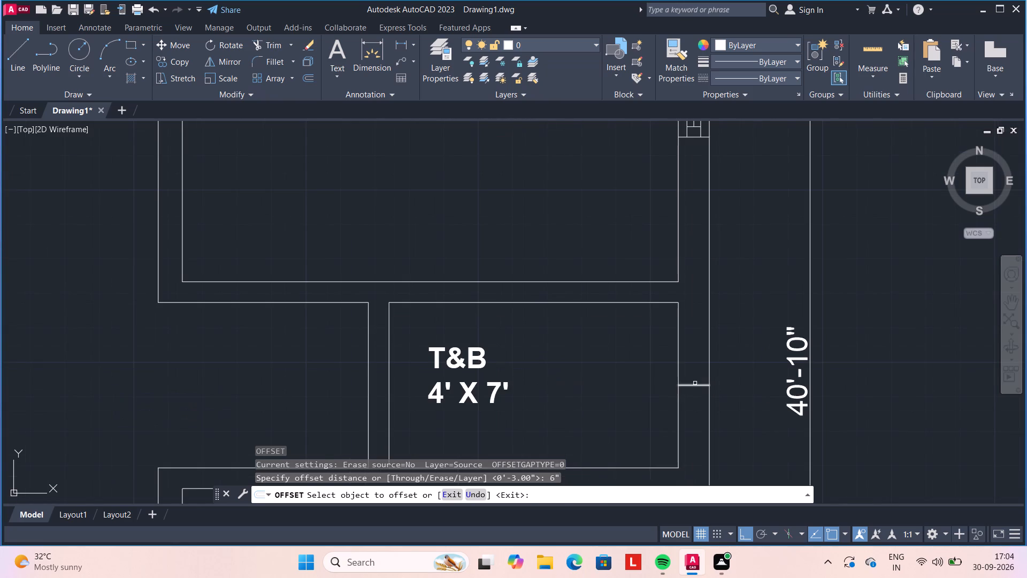
{"action": "left_click", "coordinate": [694, 385]}
{"action": "left_click", "coordinate": [695, 357]}
{"action": "left_click", "coordinate": [694, 384]}
{"action": "left_click", "coordinate": [694, 405]}
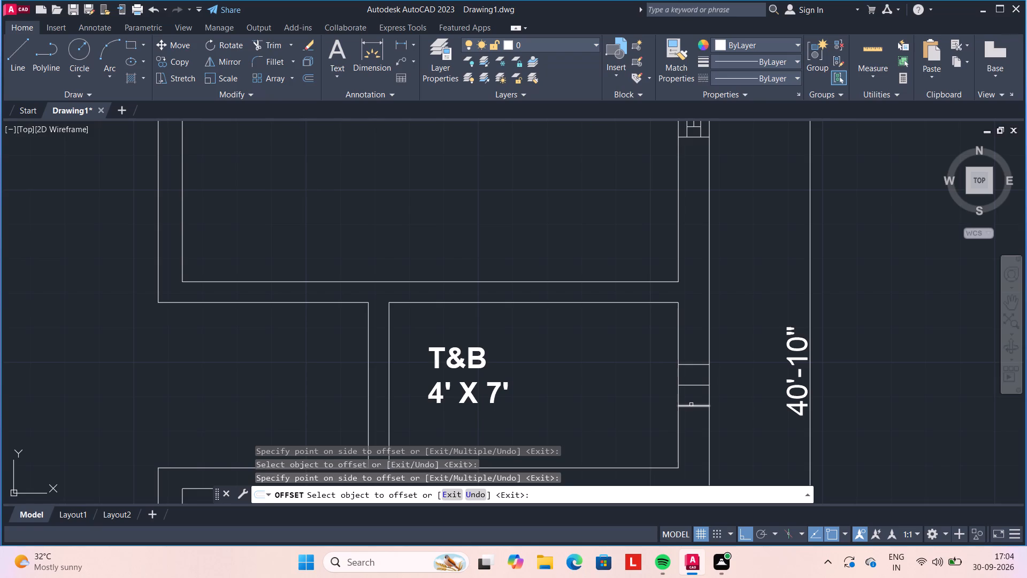
{"action": "key", "text": "Escape"}
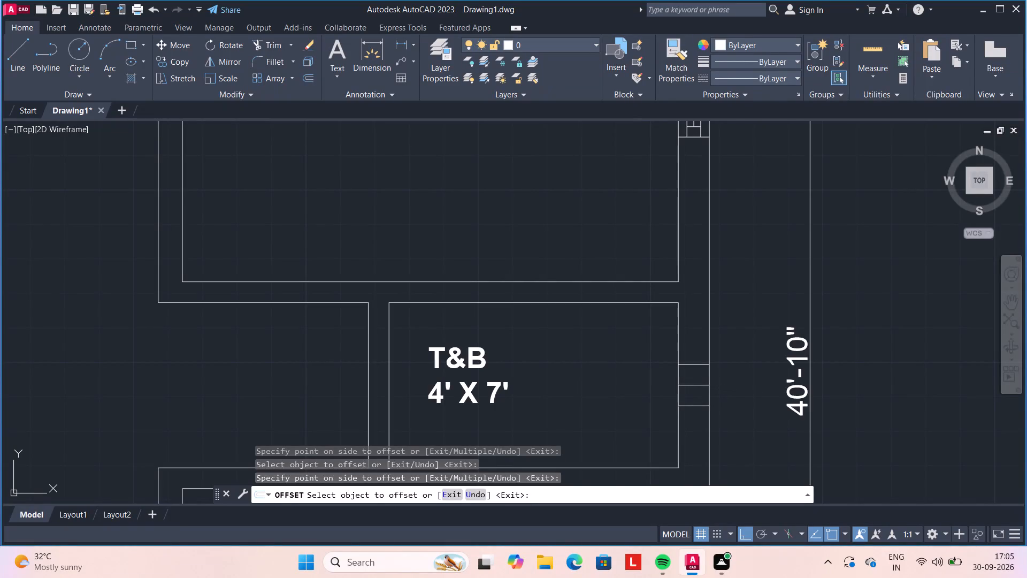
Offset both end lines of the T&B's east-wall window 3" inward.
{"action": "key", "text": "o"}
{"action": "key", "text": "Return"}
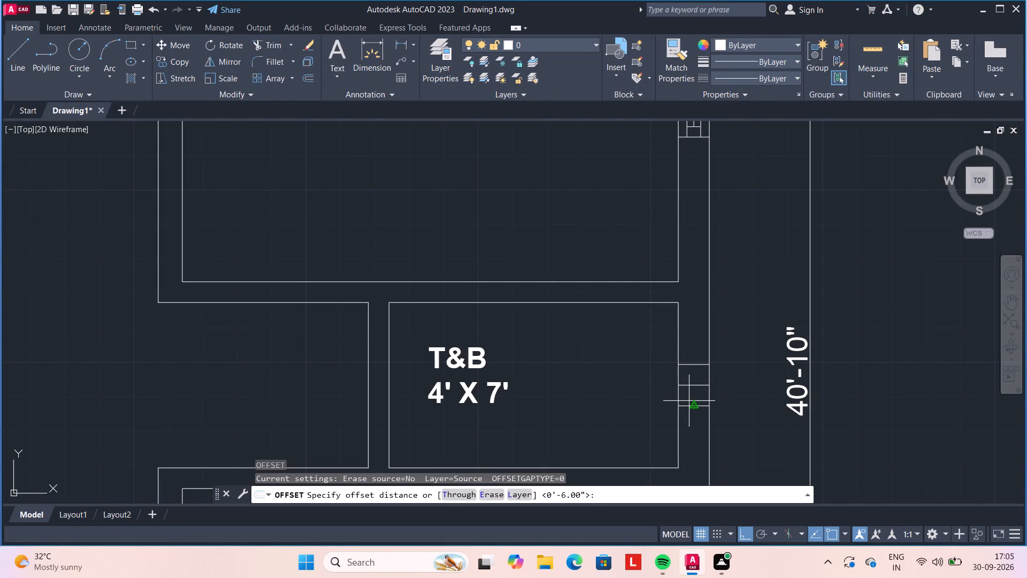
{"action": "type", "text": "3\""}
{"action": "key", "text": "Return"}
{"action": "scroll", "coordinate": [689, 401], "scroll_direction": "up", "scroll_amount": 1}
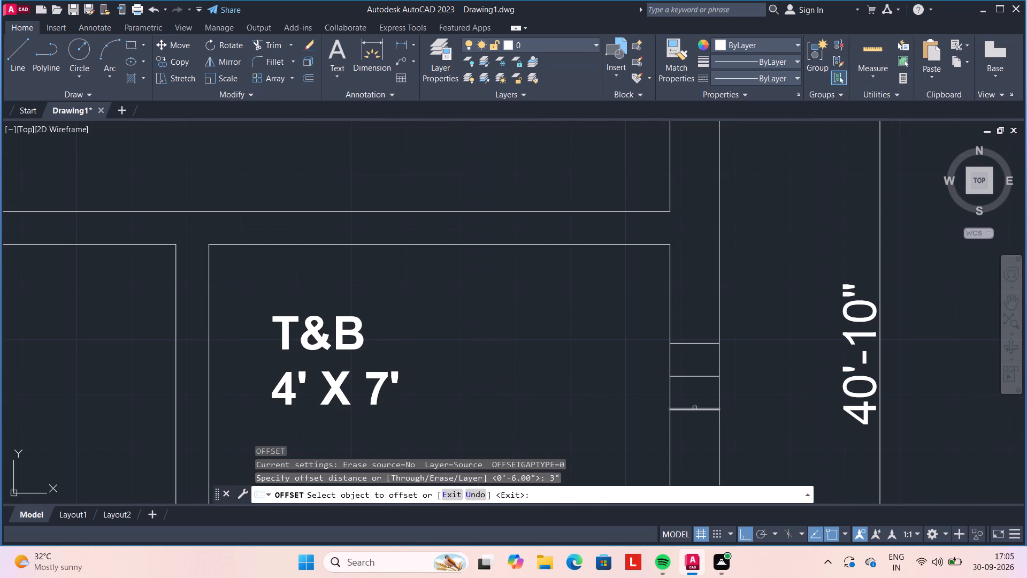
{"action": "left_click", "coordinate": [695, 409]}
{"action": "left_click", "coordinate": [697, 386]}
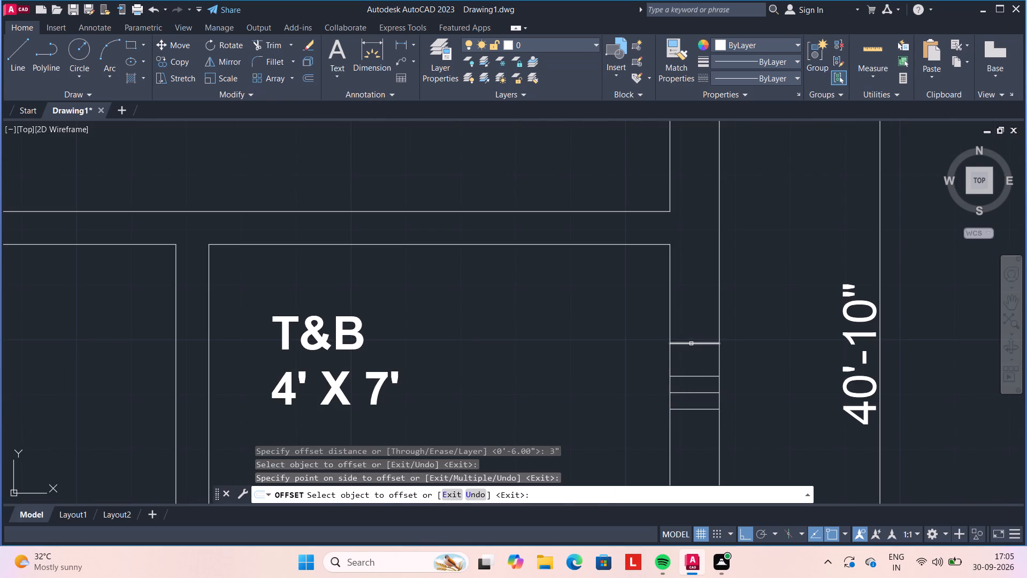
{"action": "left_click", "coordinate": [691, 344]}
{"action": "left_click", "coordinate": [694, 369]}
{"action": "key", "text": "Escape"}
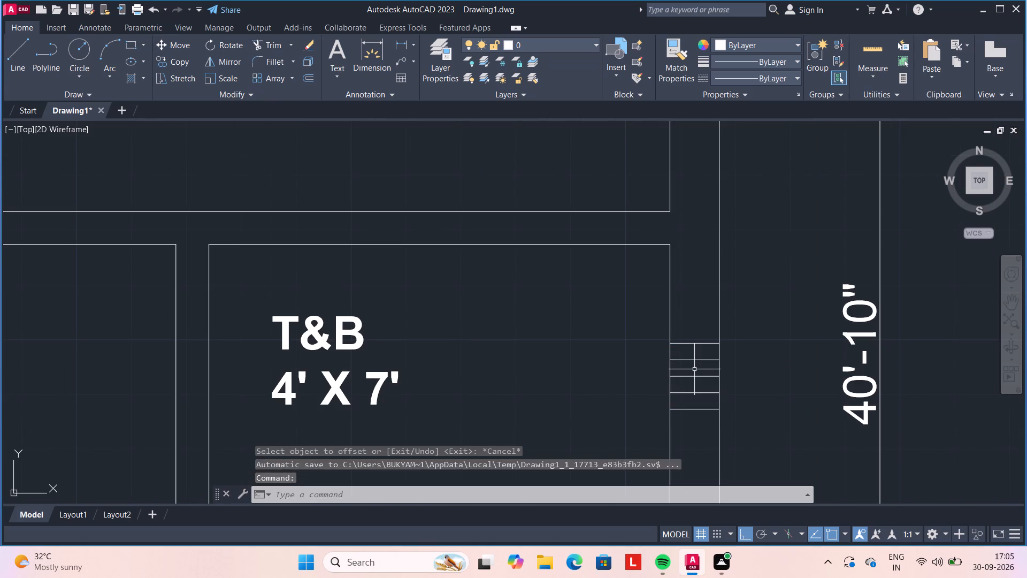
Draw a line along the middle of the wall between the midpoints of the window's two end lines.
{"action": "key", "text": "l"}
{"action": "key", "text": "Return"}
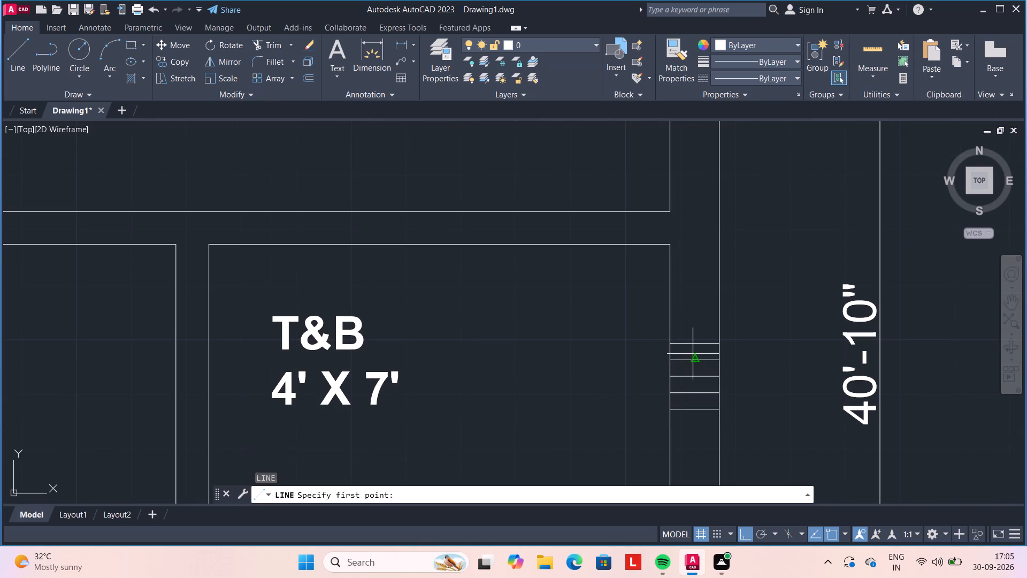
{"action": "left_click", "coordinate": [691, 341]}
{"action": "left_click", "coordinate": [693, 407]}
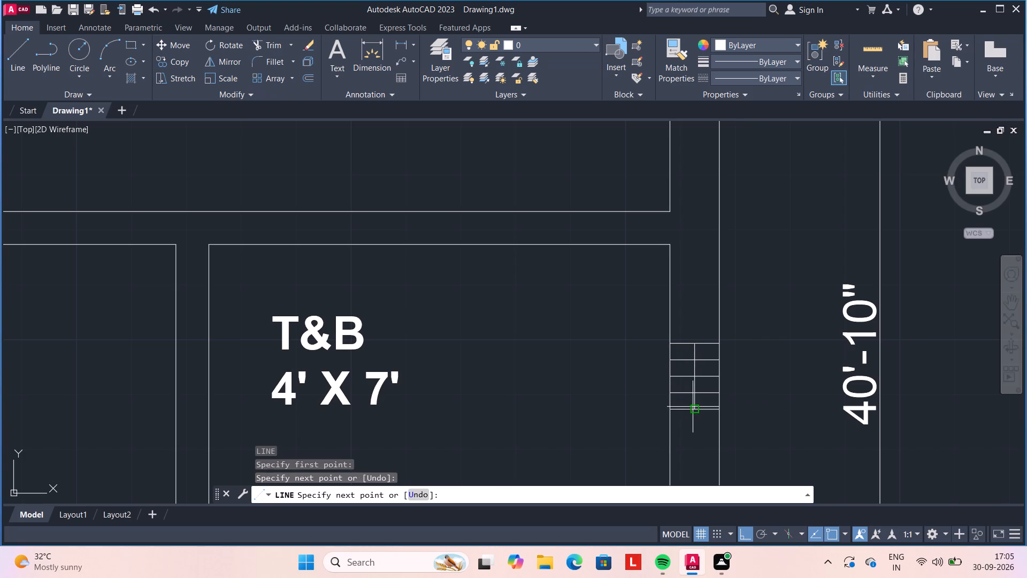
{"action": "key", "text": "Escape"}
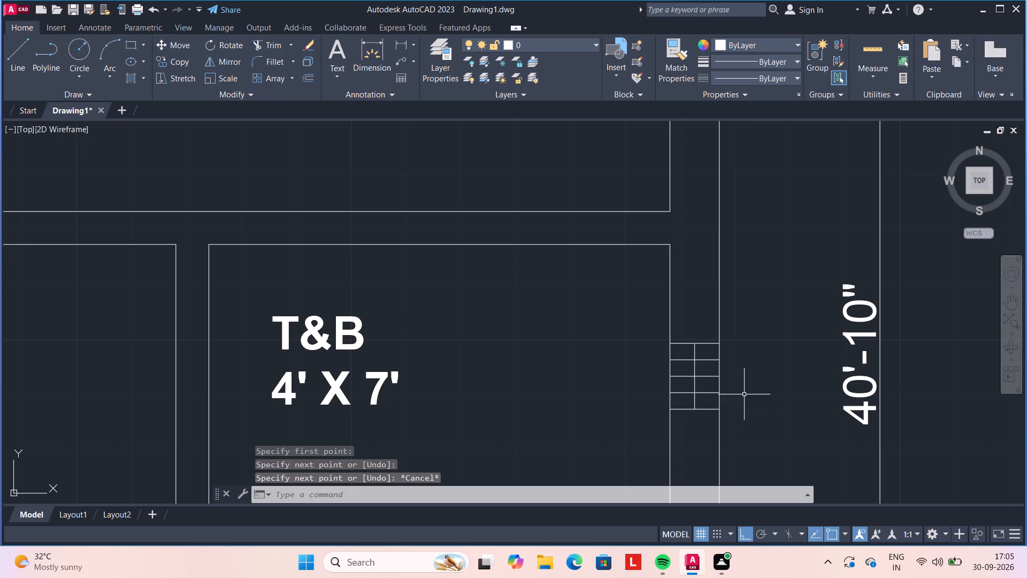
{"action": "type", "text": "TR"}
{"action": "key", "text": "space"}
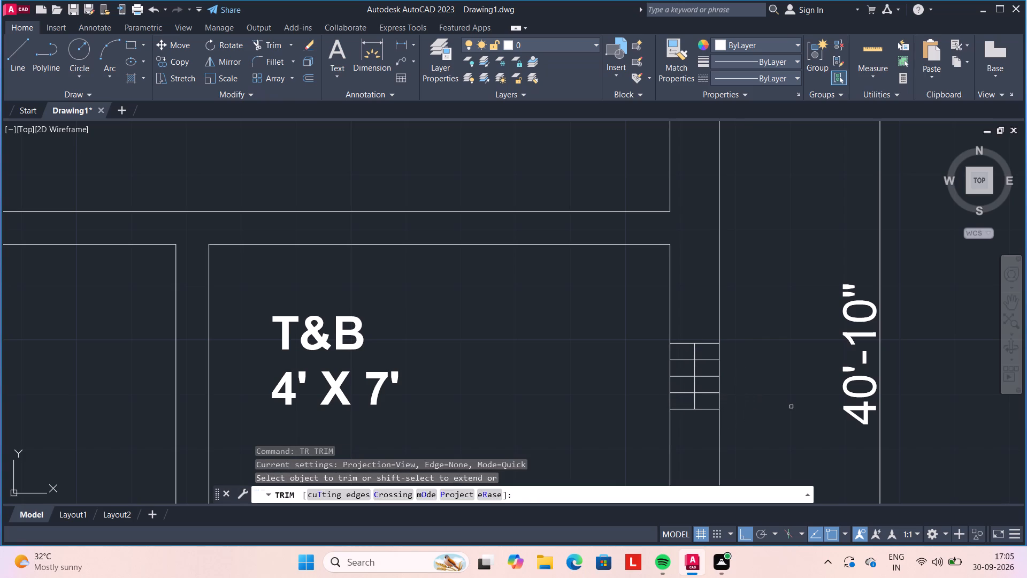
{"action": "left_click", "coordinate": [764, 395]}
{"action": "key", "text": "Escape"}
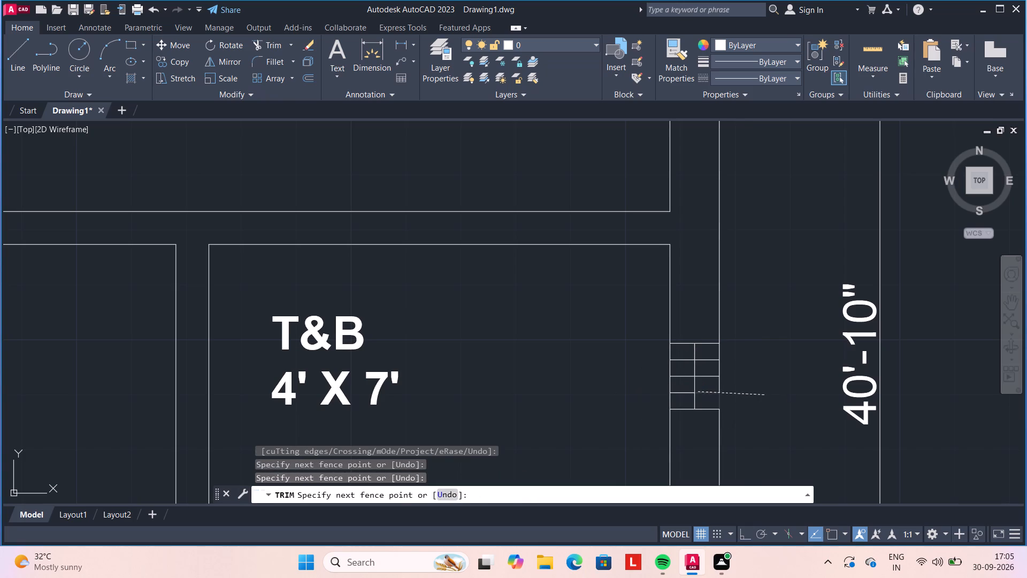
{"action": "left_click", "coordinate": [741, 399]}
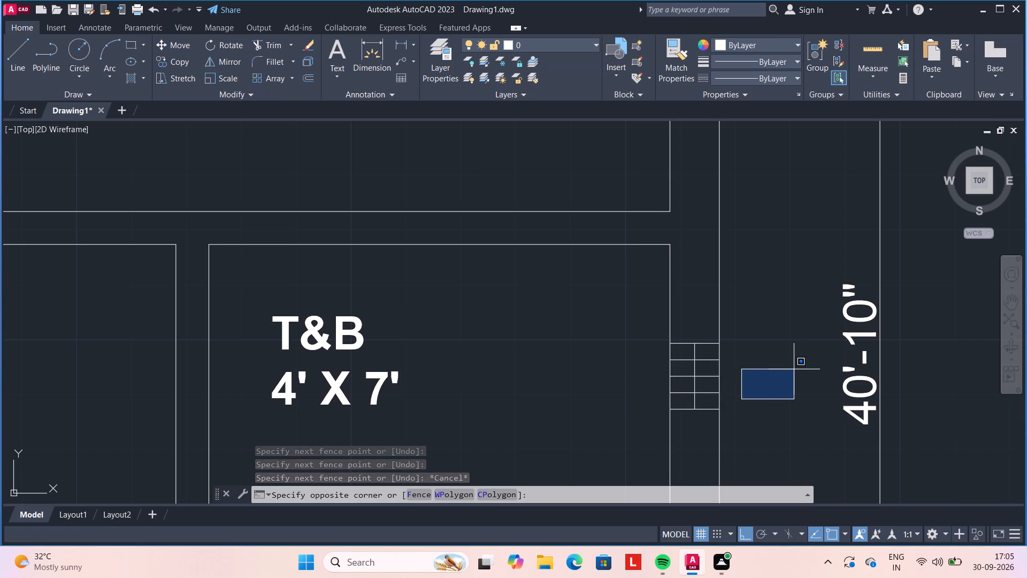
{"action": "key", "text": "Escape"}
Erase the wall-midpoint line, the two 3" offset lines and the centre line between the window's end lines.
{"action": "left_click", "coordinate": [704, 359]}
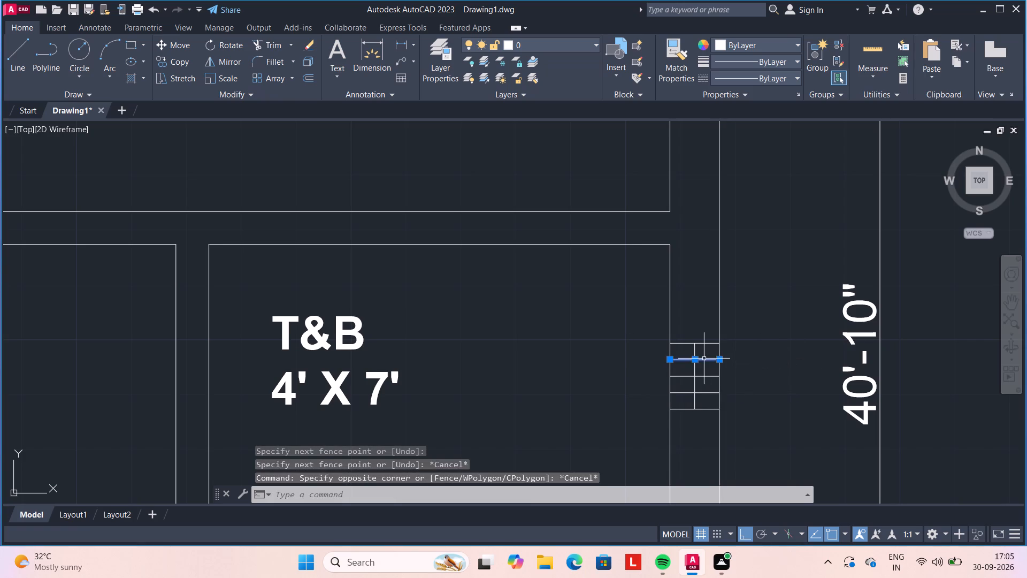
{"action": "left_click", "coordinate": [702, 376]}
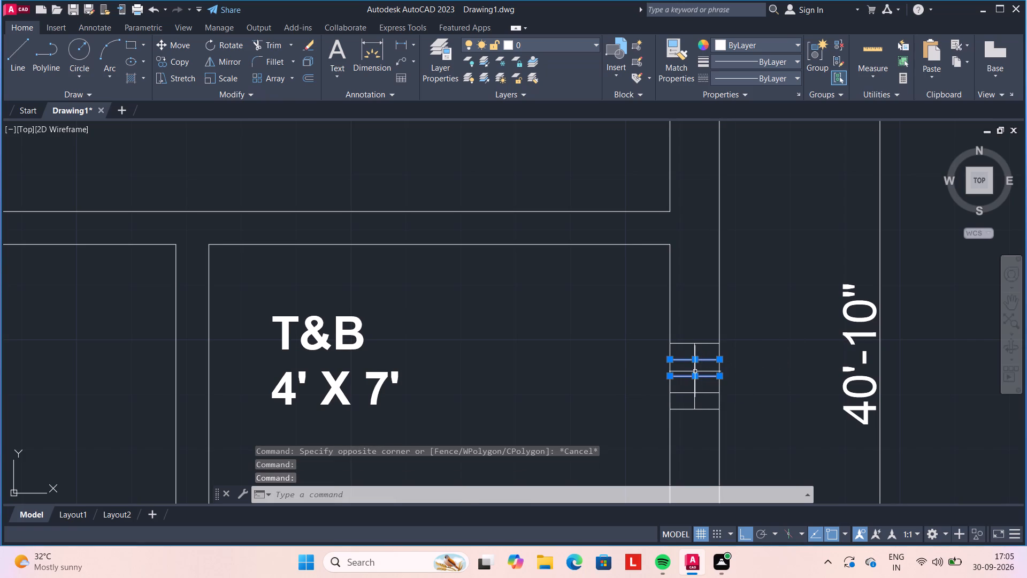
{"action": "left_click", "coordinate": [695, 371]}
{"action": "left_click", "coordinate": [696, 394]}
{"action": "left_click", "coordinate": [701, 394]}
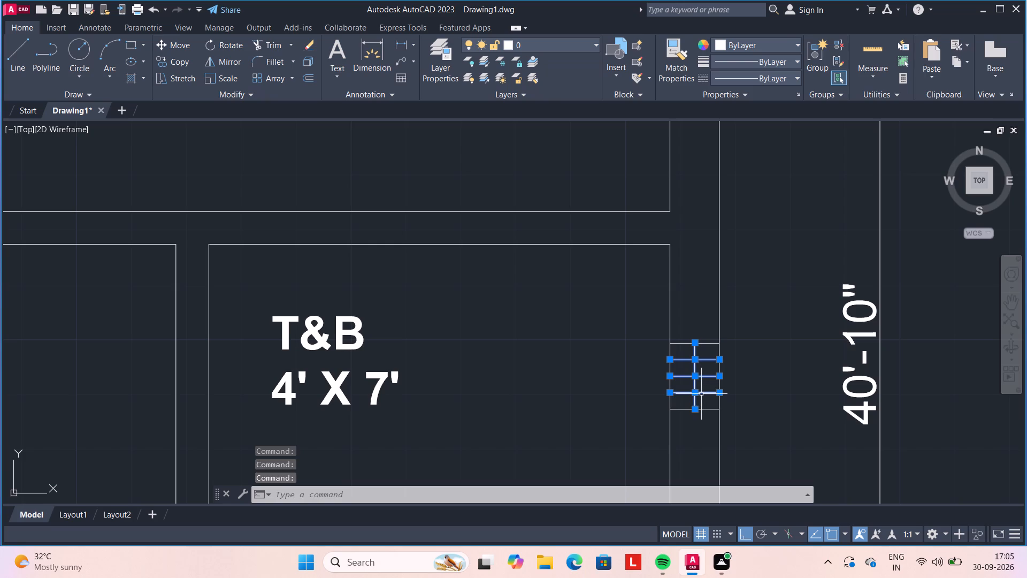
{"action": "key", "text": "Delete"}
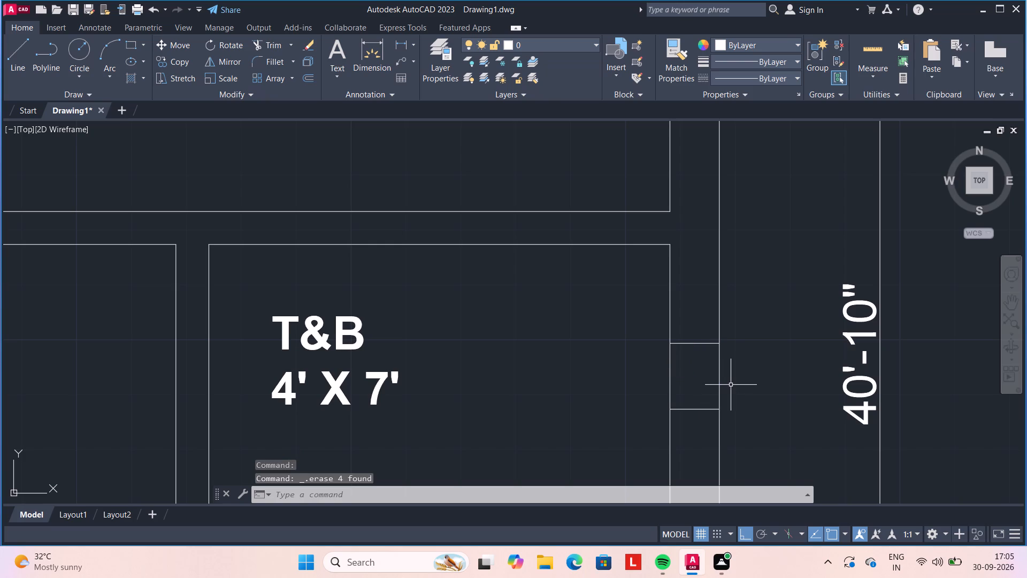
Trim the inner and outer east-wall faces between the two end lines to open the T&B window.
{"action": "type", "text": "TR"}
{"action": "key", "text": "space"}
{"action": "left_click", "coordinate": [742, 393]}
{"action": "left_click", "coordinate": [635, 391]}
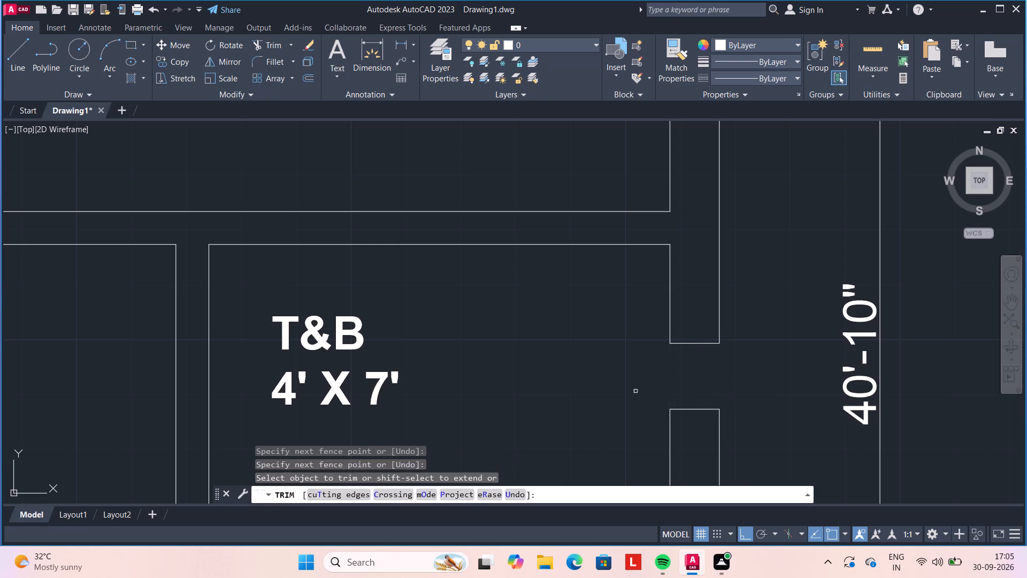
{"action": "key", "text": "Escape"}
Draw a centre line through the window opening, joining the midpoints of its two end lines.
{"action": "key", "text": "l"}
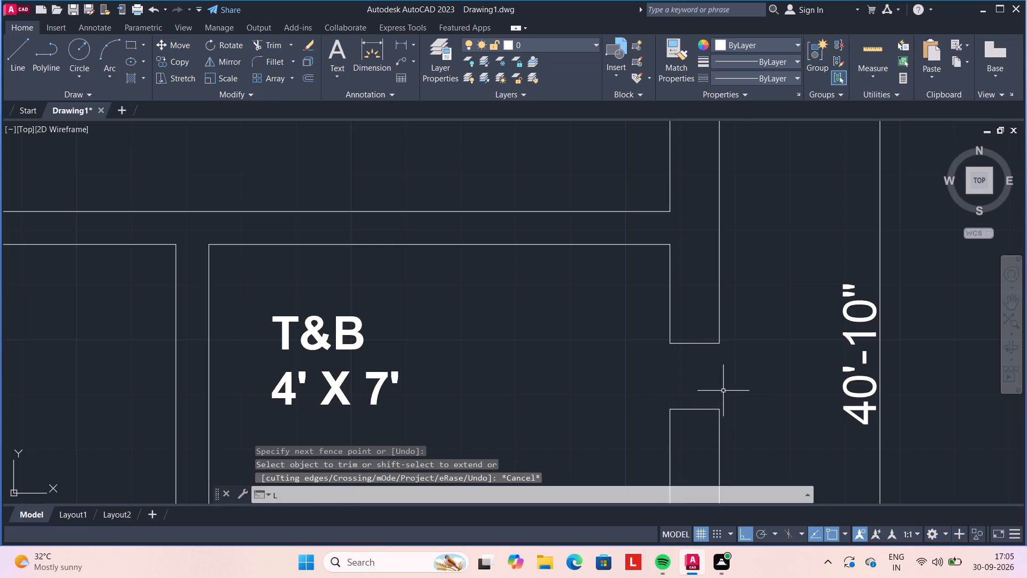
{"action": "key", "text": "Return"}
{"action": "left_click", "coordinate": [698, 346]}
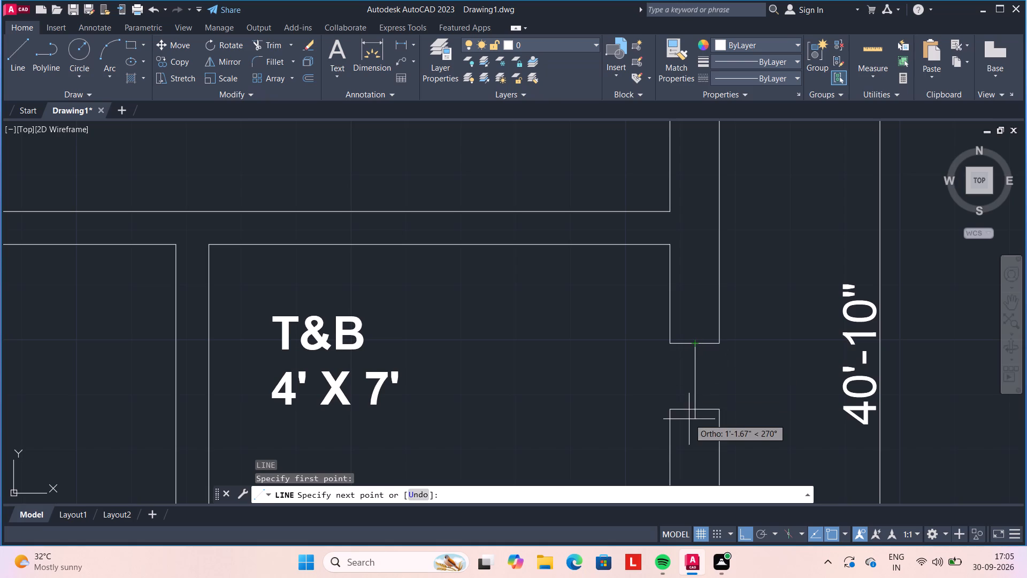
{"action": "left_click", "coordinate": [694, 410]}
{"action": "key", "text": "Escape"}
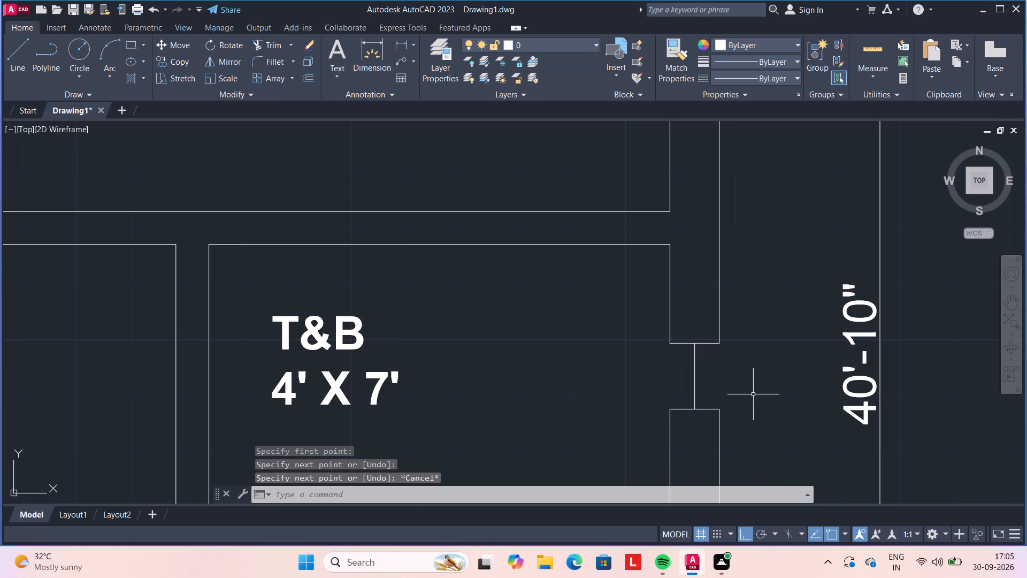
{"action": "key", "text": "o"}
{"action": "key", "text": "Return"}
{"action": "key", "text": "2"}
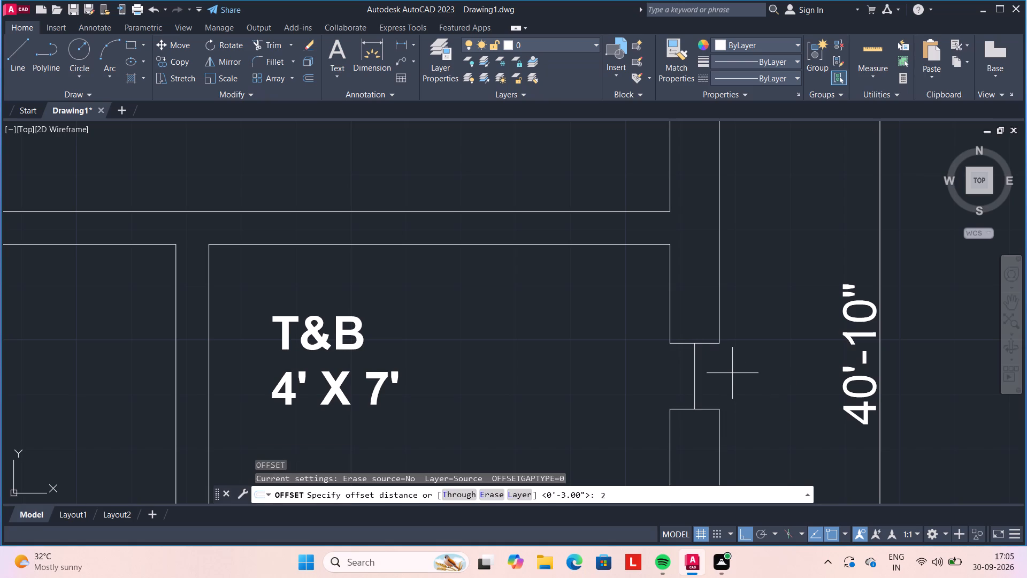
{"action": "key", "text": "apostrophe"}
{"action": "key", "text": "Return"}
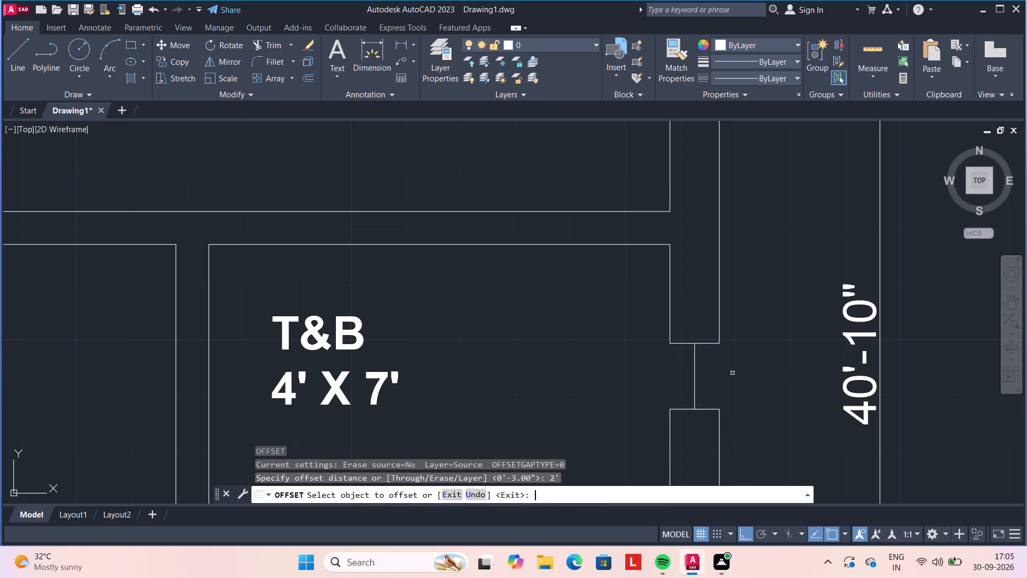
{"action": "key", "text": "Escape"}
Offset the window's centre line 2" to the east and to the west.
{"action": "key", "text": "o"}
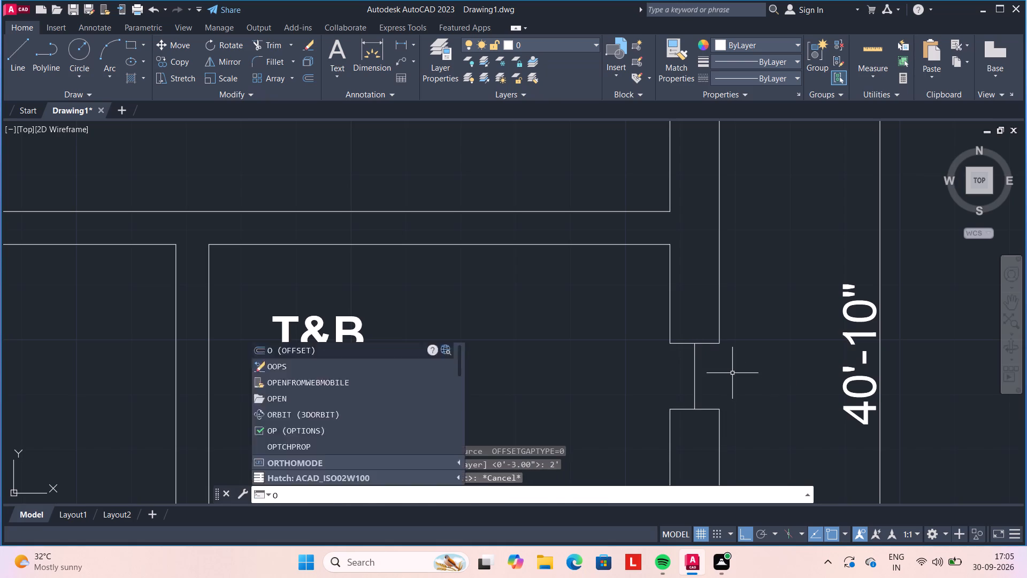
{"action": "key", "text": "Return"}
{"action": "type", "text": "2\""}
{"action": "key", "text": "Return"}
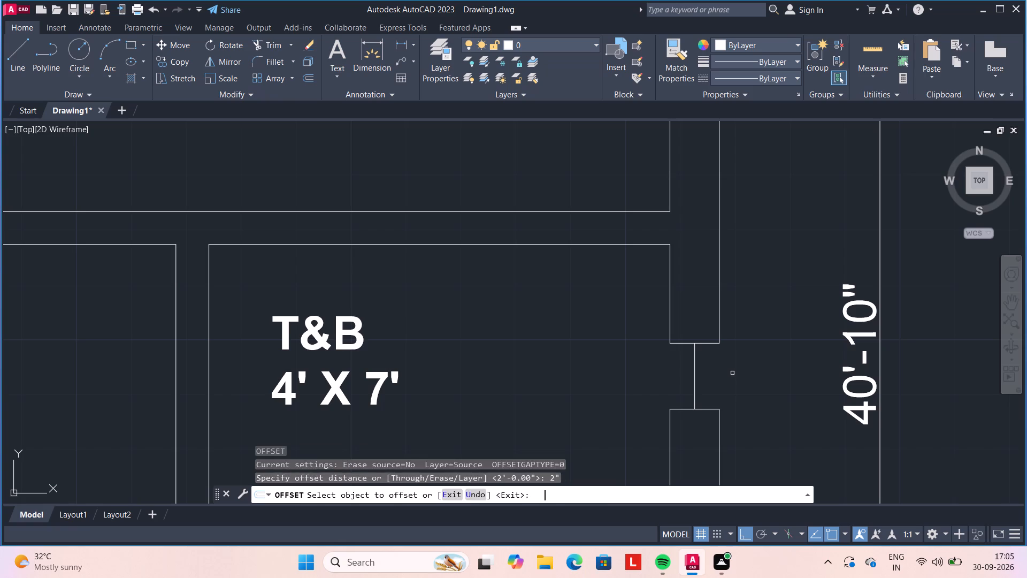
{"action": "scroll", "coordinate": [732, 373], "scroll_direction": "up", "scroll_amount": 1}
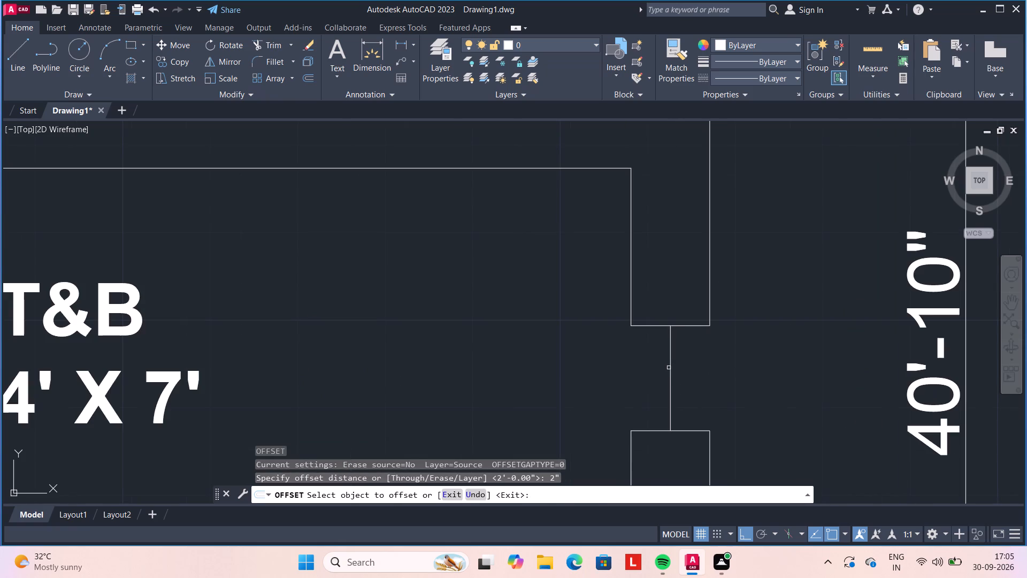
{"action": "left_click", "coordinate": [672, 370]}
{"action": "left_click", "coordinate": [700, 371]}
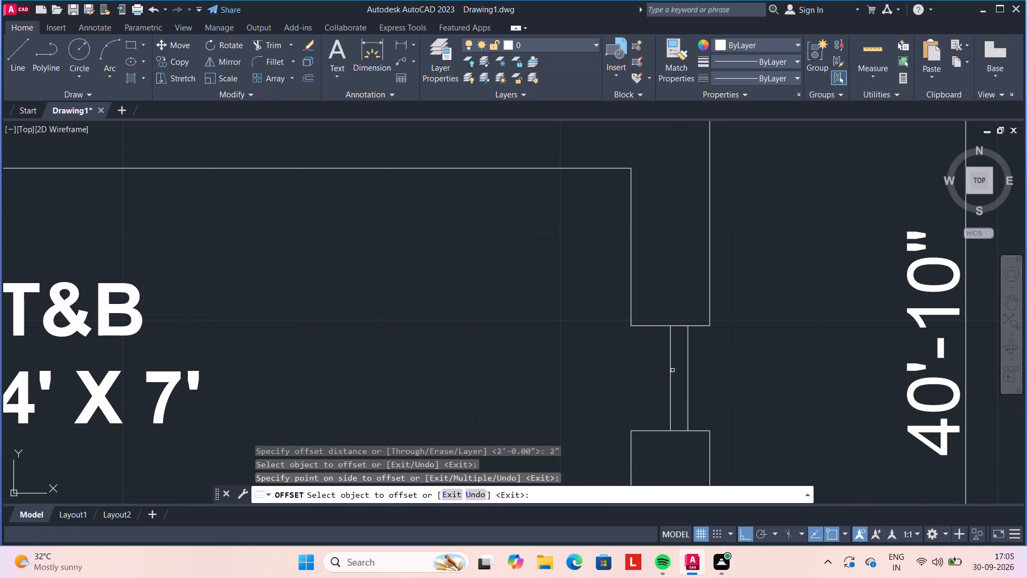
{"action": "left_click", "coordinate": [669, 367]}
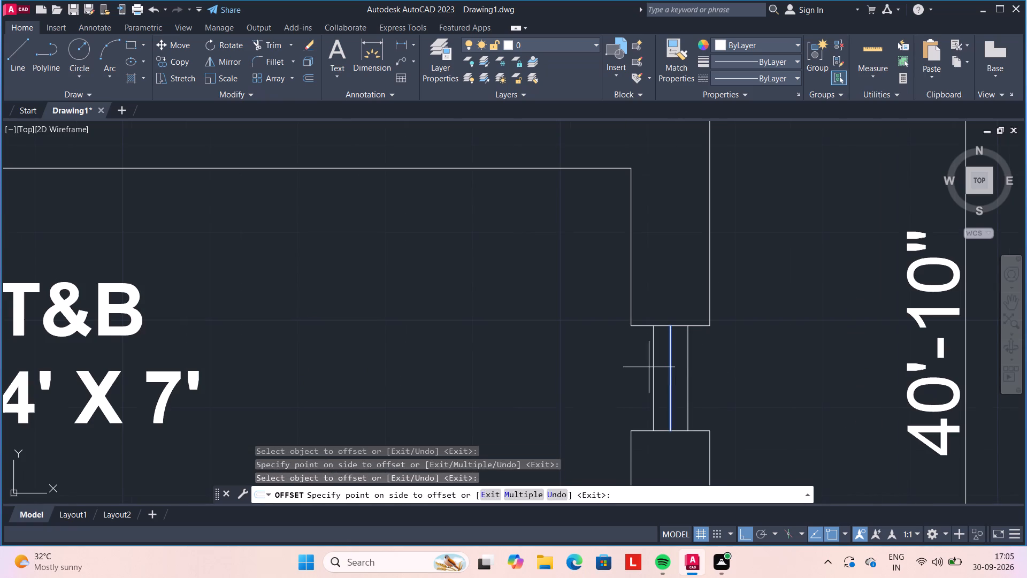
{"action": "left_click", "coordinate": [649, 367]}
{"action": "key", "text": "Escape"}
Offset the T&B window's north and south end lines 3" into the opening.
{"action": "key", "text": "o"}
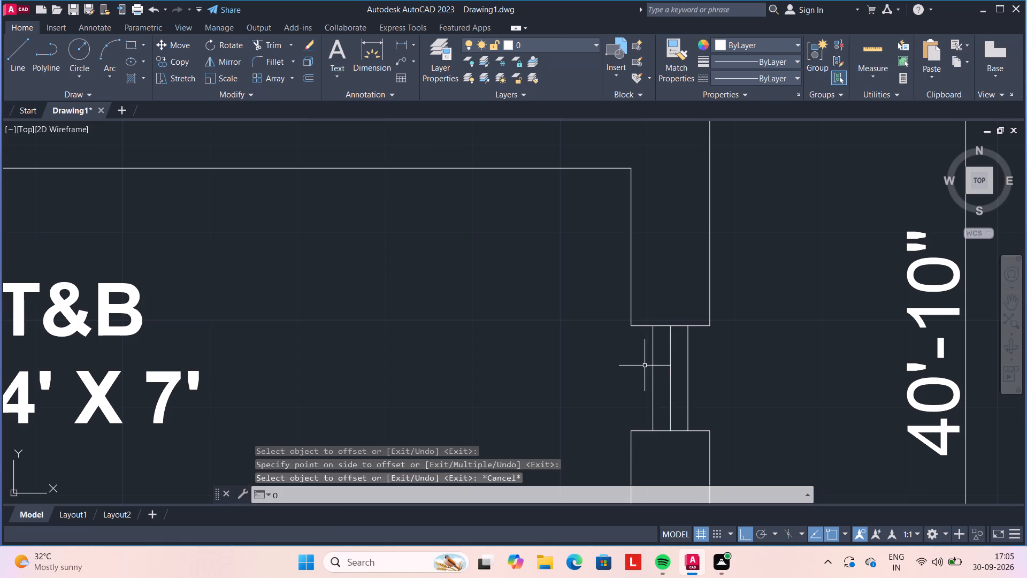
{"action": "key", "text": "Return"}
{"action": "key", "text": "3"}
{"action": "key", "text": "shift+quotedbl"}
{"action": "key", "text": "Return"}
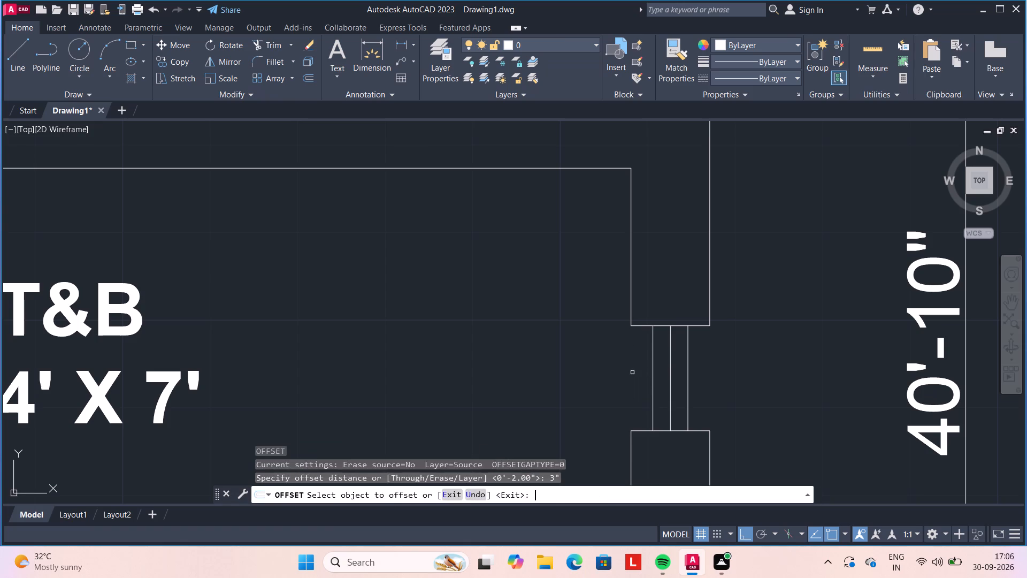
{"action": "left_click", "coordinate": [640, 326]}
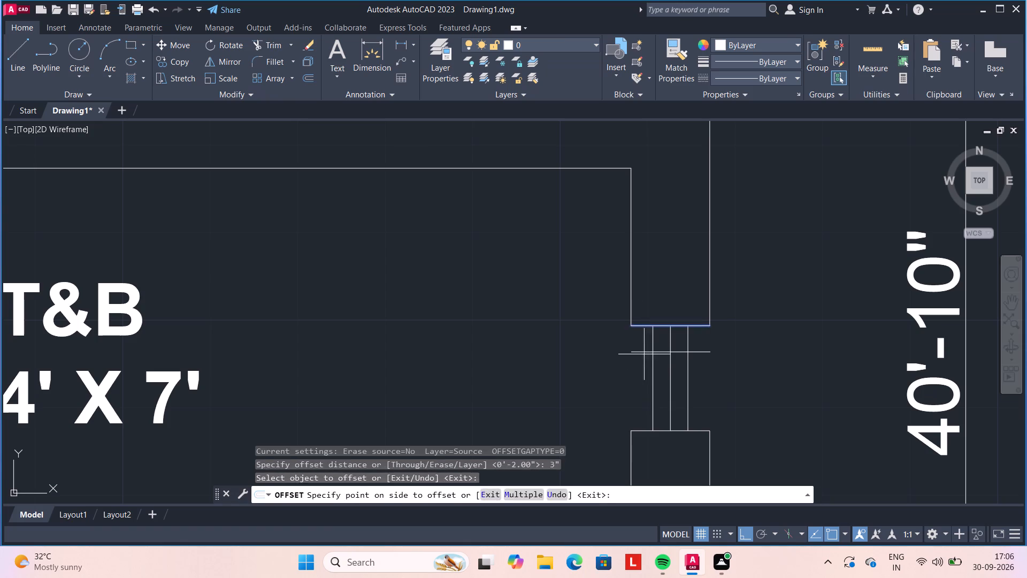
{"action": "left_click", "coordinate": [644, 355]}
{"action": "left_click", "coordinate": [641, 431]}
{"action": "left_click", "coordinate": [642, 371]}
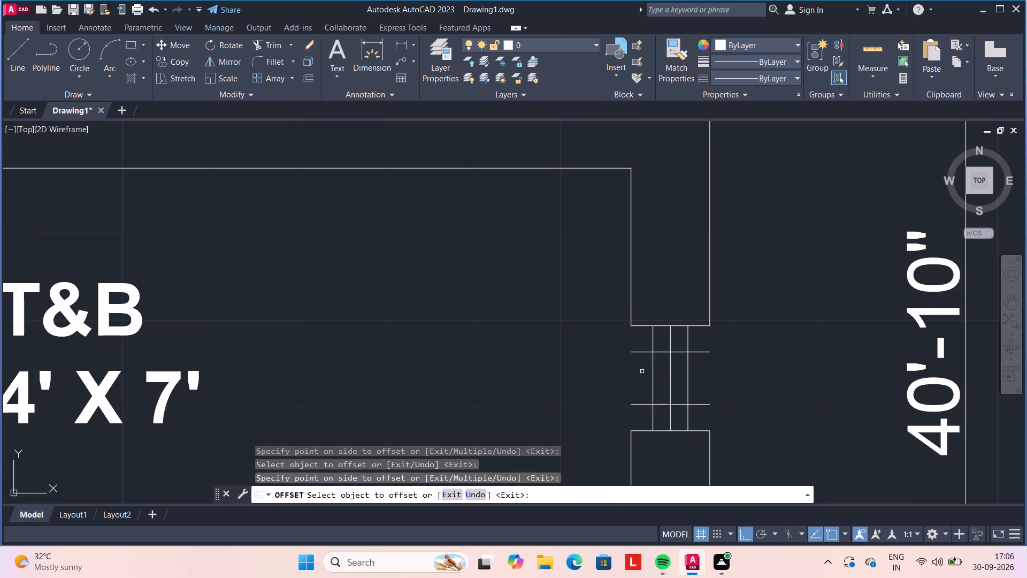
{"action": "key", "text": "Escape"}
Draw lines along the inner and outer wall faces to close both sides of the T&B window opening.
{"action": "key", "text": "l"}
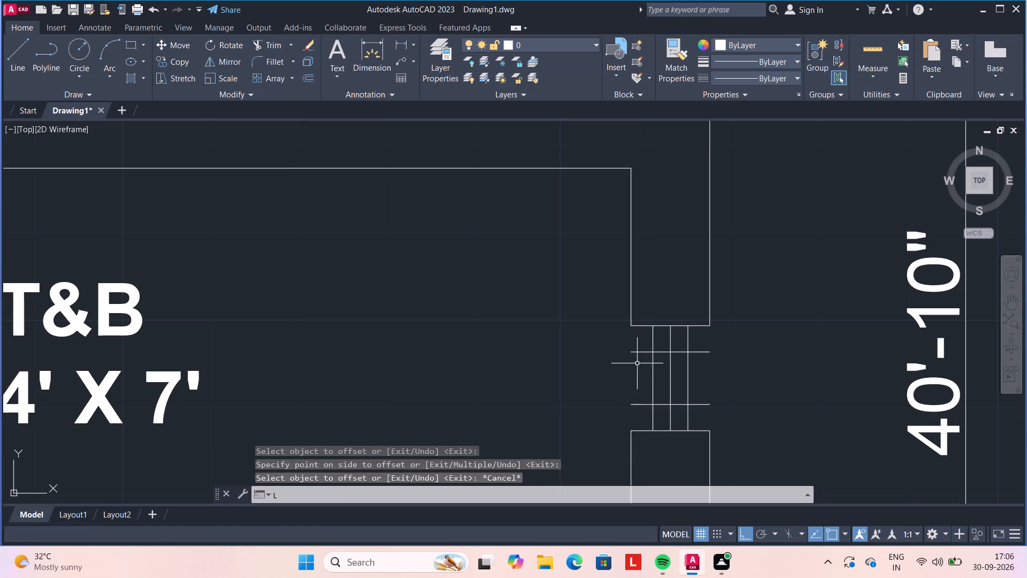
{"action": "key", "text": "Return"}
{"action": "left_click", "coordinate": [630, 326]}
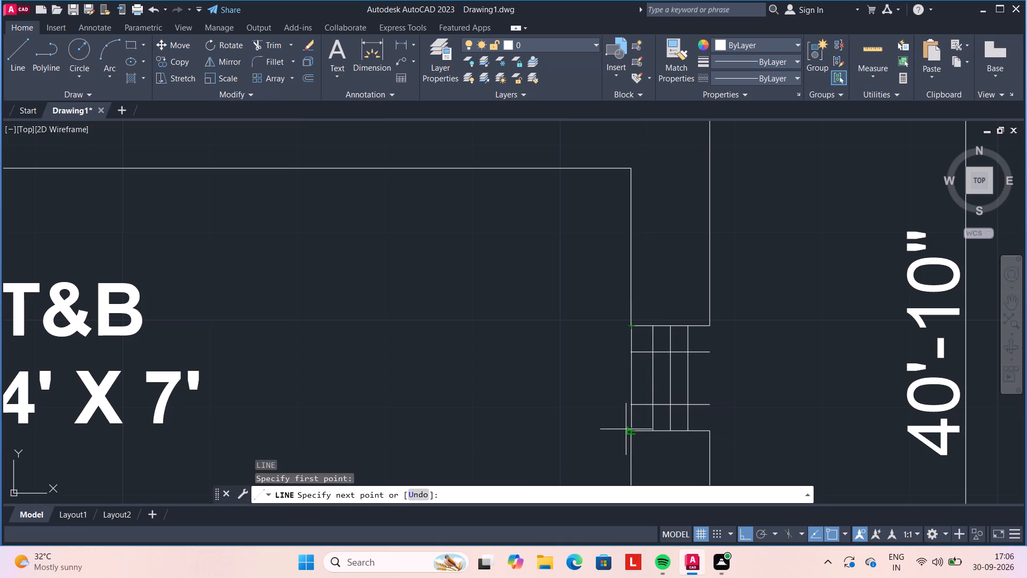
{"action": "scroll", "coordinate": [631, 425], "scroll_direction": "up", "scroll_amount": 3}
{"action": "left_click", "coordinate": [624, 447]}
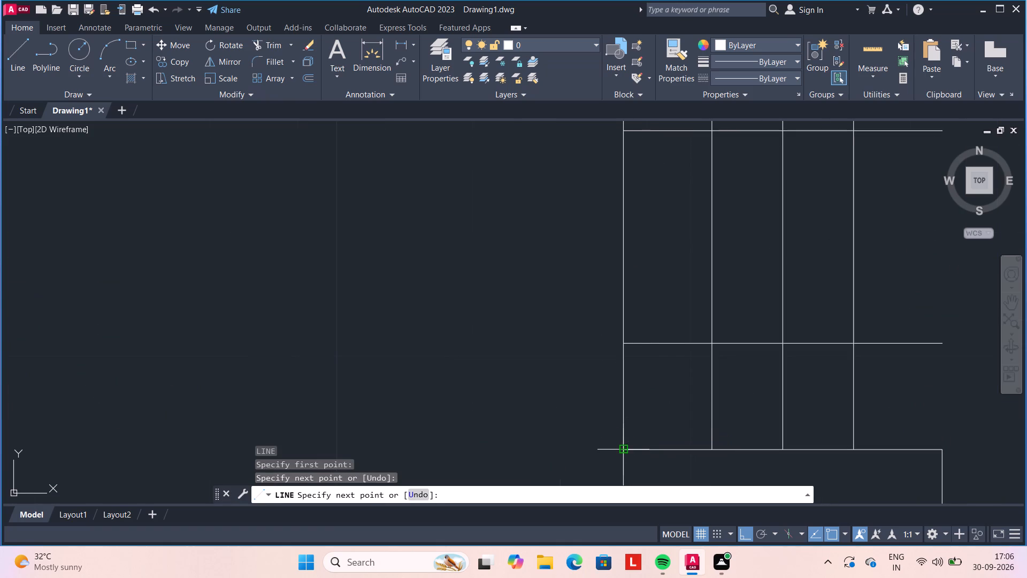
{"action": "key", "text": "Escape"}
{"action": "scroll", "coordinate": [714, 404], "scroll_direction": "down", "scroll_amount": 1}
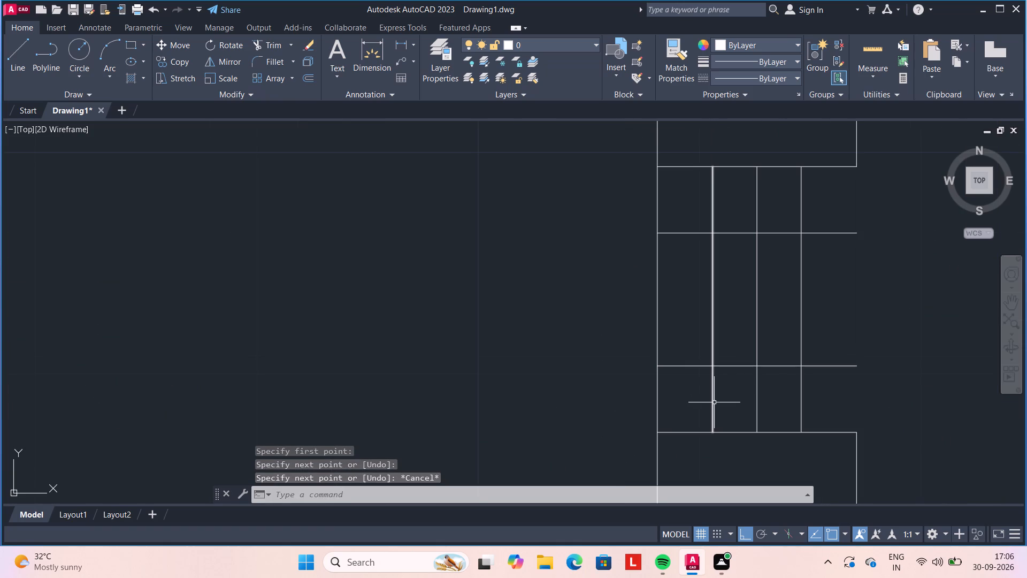
{"action": "key", "text": "l"}
{"action": "key", "text": "Return"}
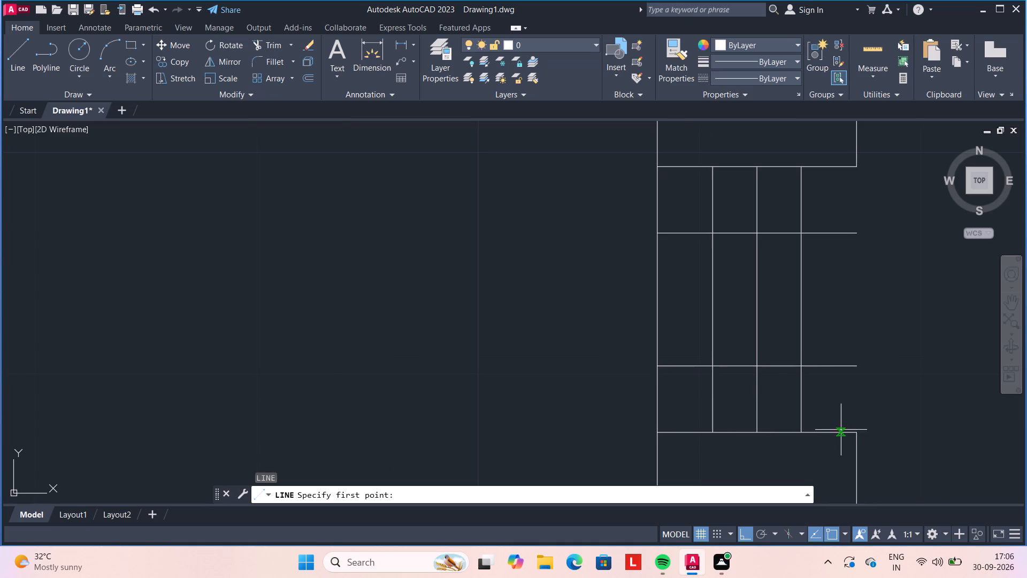
{"action": "left_click", "coordinate": [857, 433]}
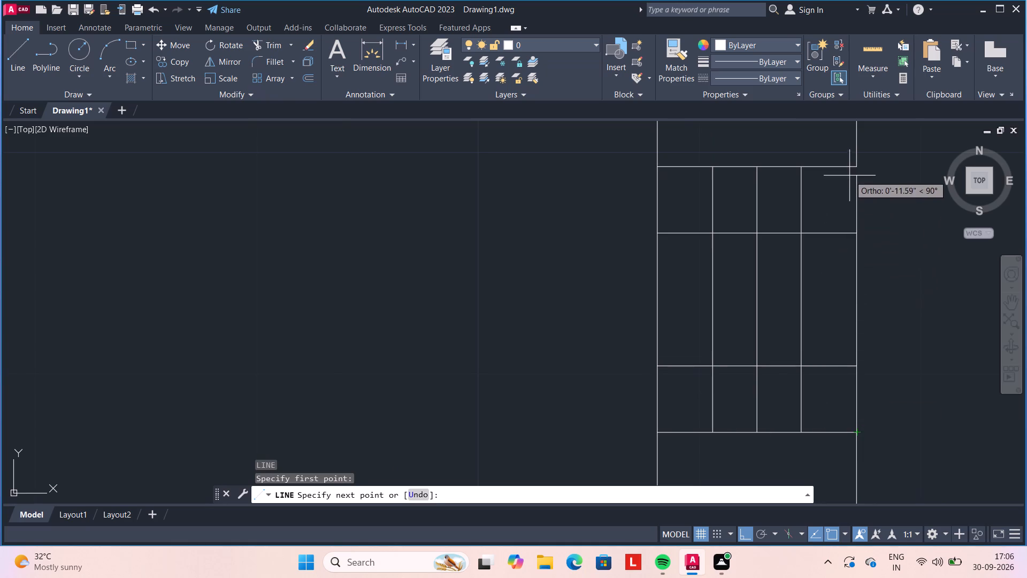
{"action": "left_click", "coordinate": [855, 167]}
{"action": "key", "text": "Escape"}
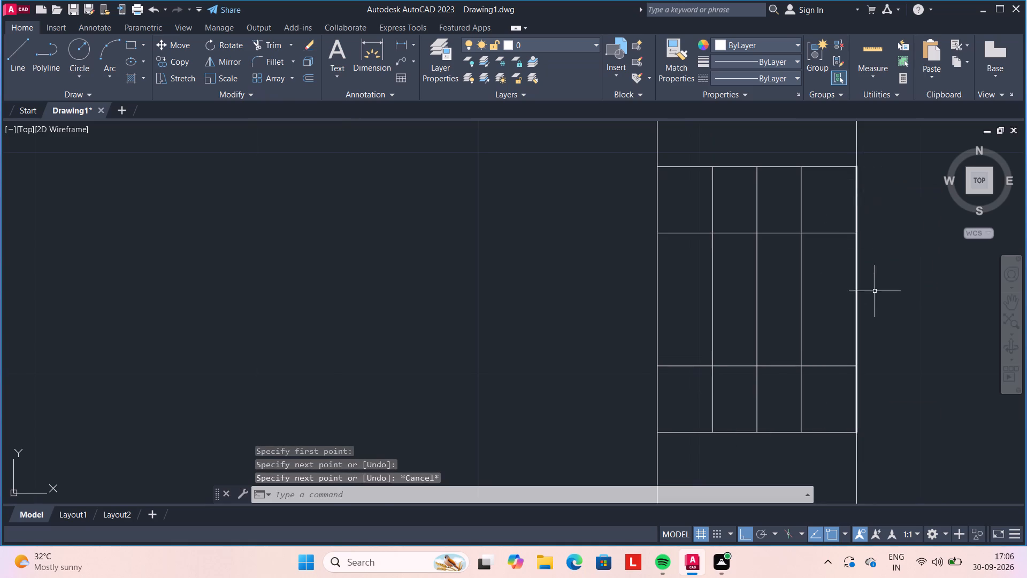
Trim the T&B window's 3" offset lines outside the frame and the centre line's two end segments beyond them.
{"action": "key", "text": "t"}
{"action": "type", "text": "R"}
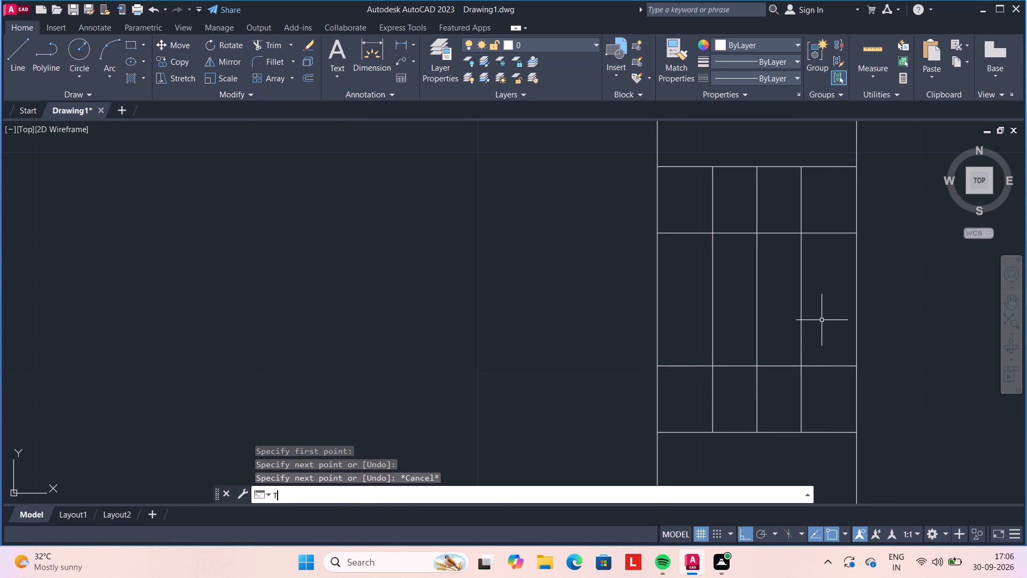
{"action": "key", "text": "space"}
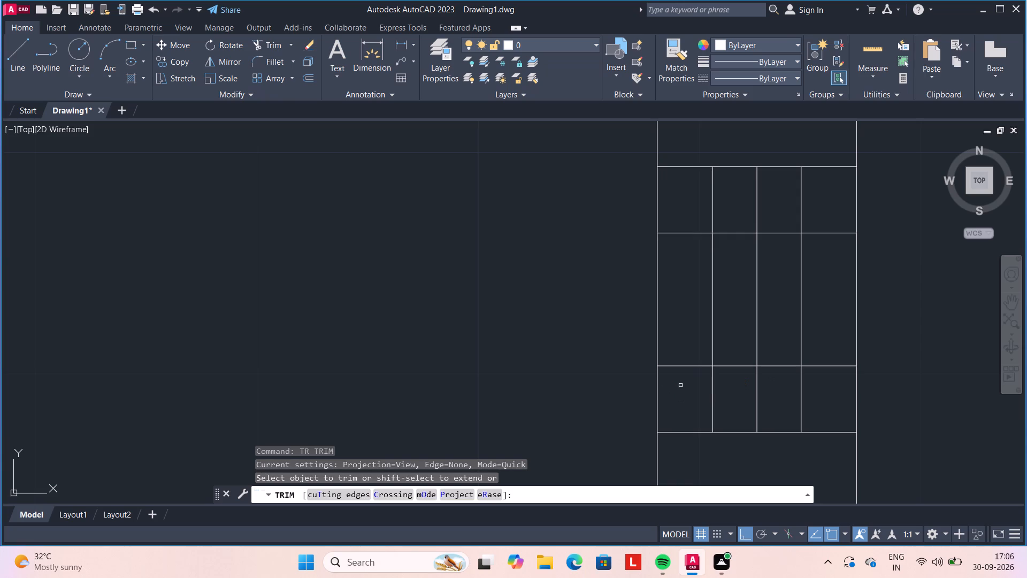
{"action": "left_click", "coordinate": [688, 396]}
{"action": "left_click", "coordinate": [681, 203]}
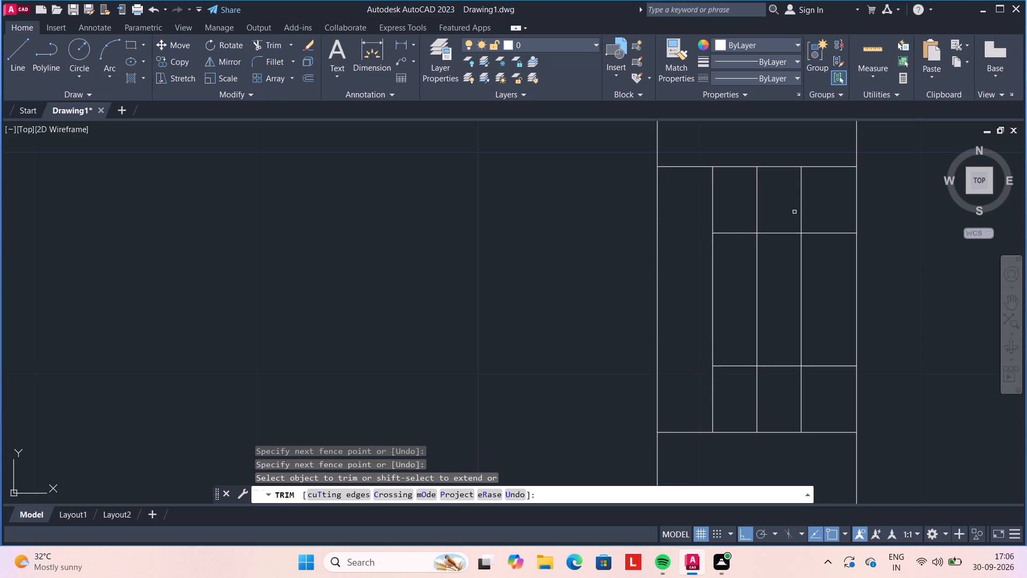
{"action": "left_click", "coordinate": [836, 199]}
{"action": "left_click", "coordinate": [836, 378]}
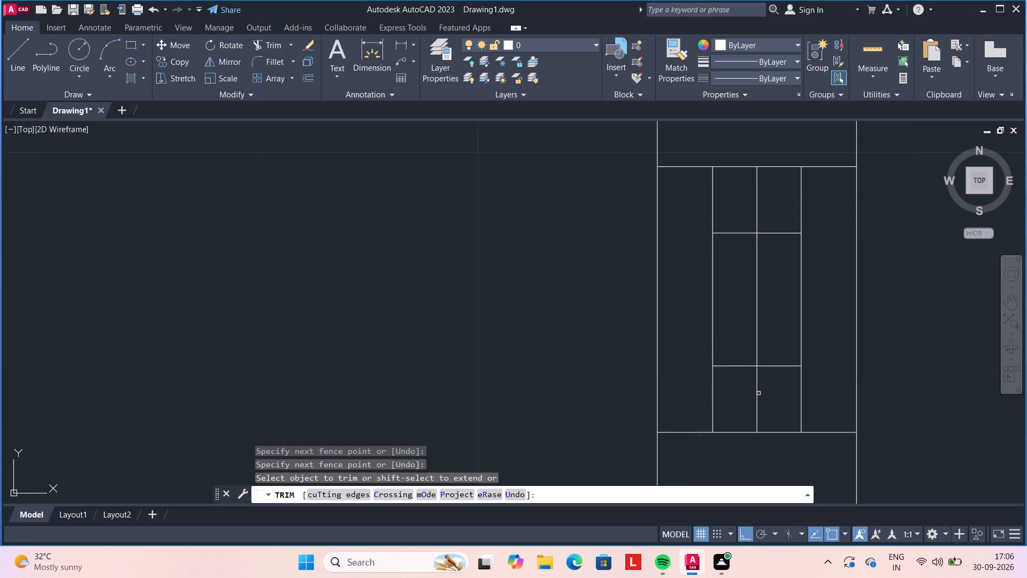
{"action": "left_click", "coordinate": [758, 393]}
{"action": "left_click", "coordinate": [756, 197]}
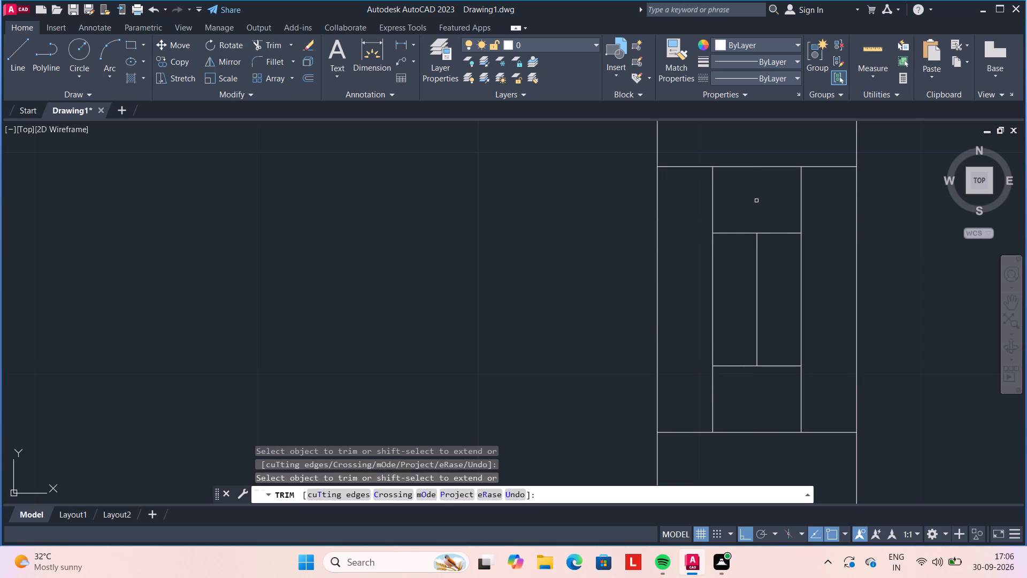
{"action": "key", "text": "Escape"}
Draw a line across Bedroom 1's east wall from the inner face's midpoint to the outer face.
{"action": "scroll", "coordinate": [813, 290], "scroll_direction": "down", "scroll_amount": 4}
{"action": "middle_click_drag", "start_coordinate": [837, 363], "coordinate": [755, 220]}
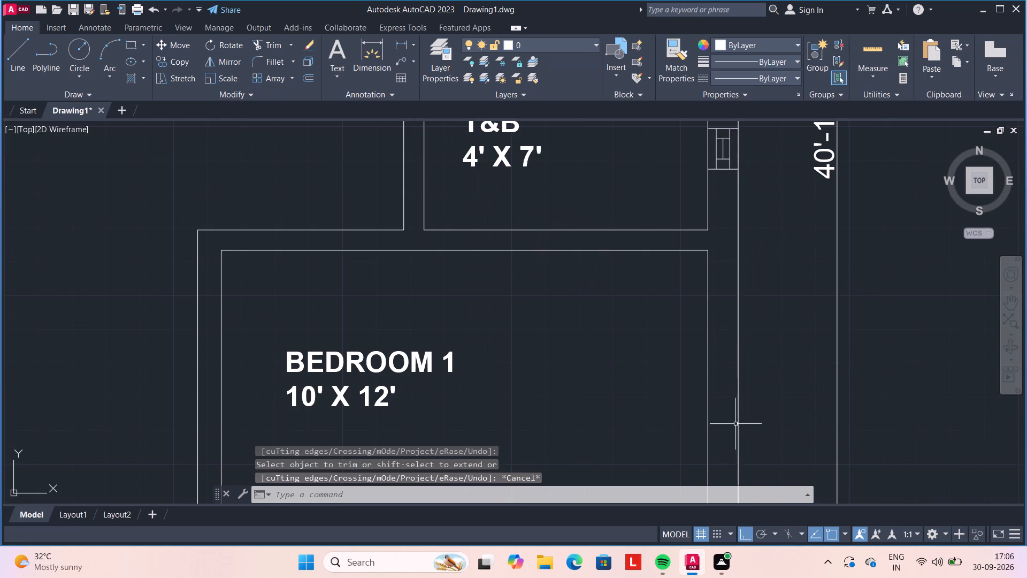
{"action": "scroll", "coordinate": [733, 421], "scroll_direction": "down", "scroll_amount": 2}
{"action": "middle_click_drag", "start_coordinate": [740, 436], "coordinate": [682, 279]}
{"action": "scroll", "coordinate": [668, 268], "scroll_direction": "up", "scroll_amount": 2}
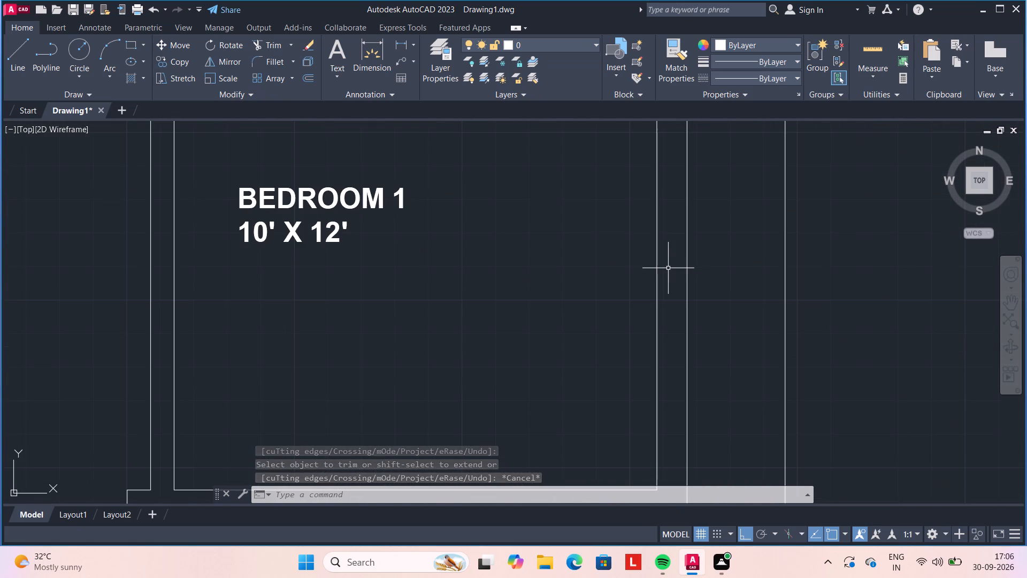
{"action": "key", "text": "l"}
{"action": "key", "text": "Return"}
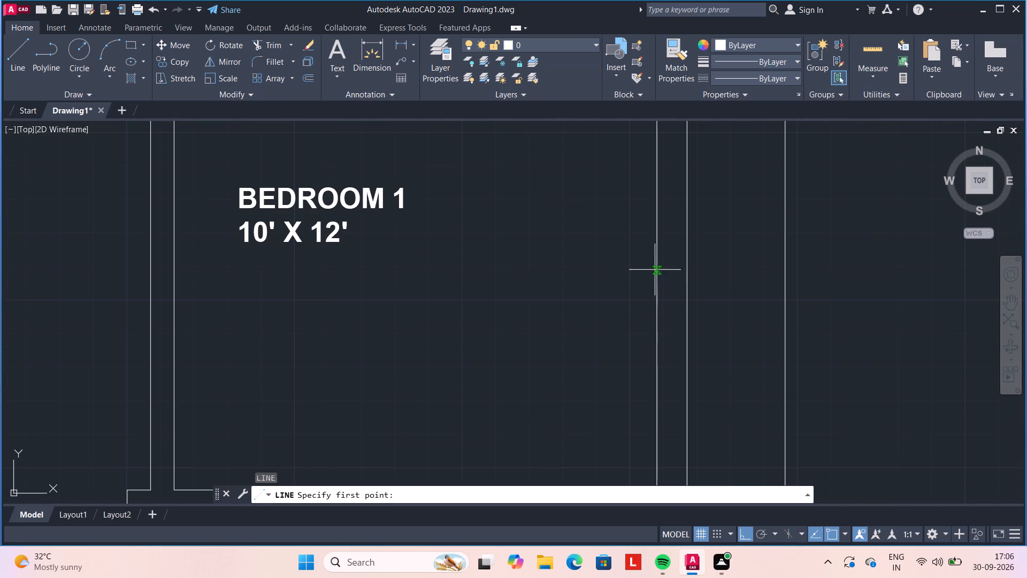
{"action": "left_click", "coordinate": [655, 292]}
{"action": "left_click", "coordinate": [686, 292]}
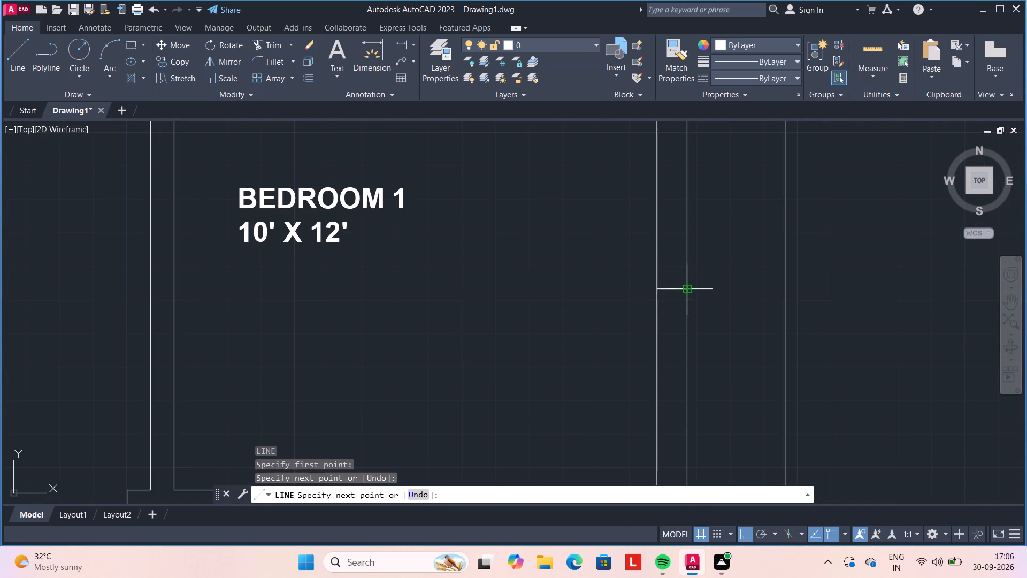
{"action": "key", "text": "Escape"}
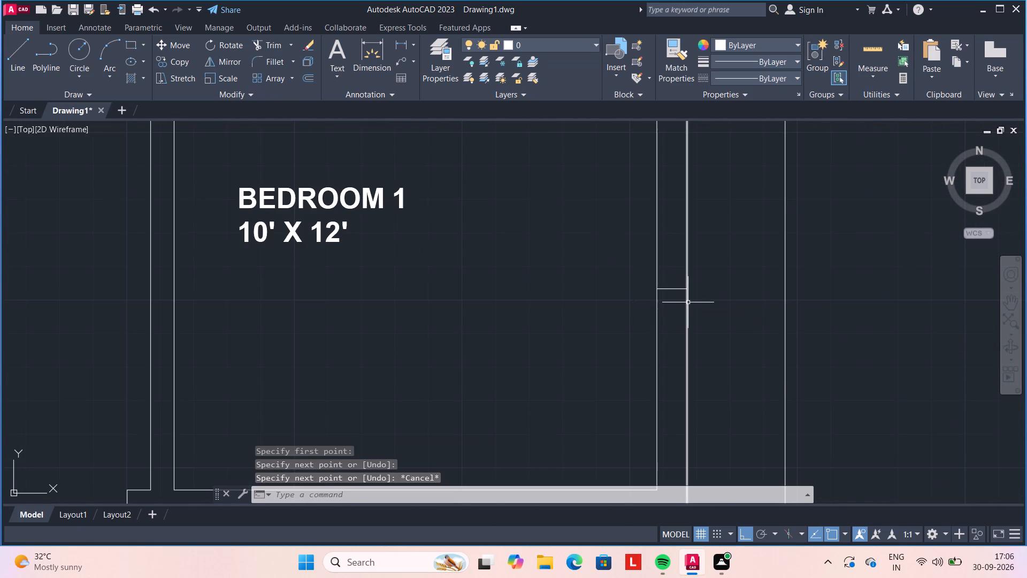
Offset Bedroom 1's wall-midpoint line 1'6" to the north and to the south.
{"action": "key", "text": "o"}
{"action": "key", "text": "Return"}
{"action": "type", "text": "1'6\""}
{"action": "key", "text": "Return"}
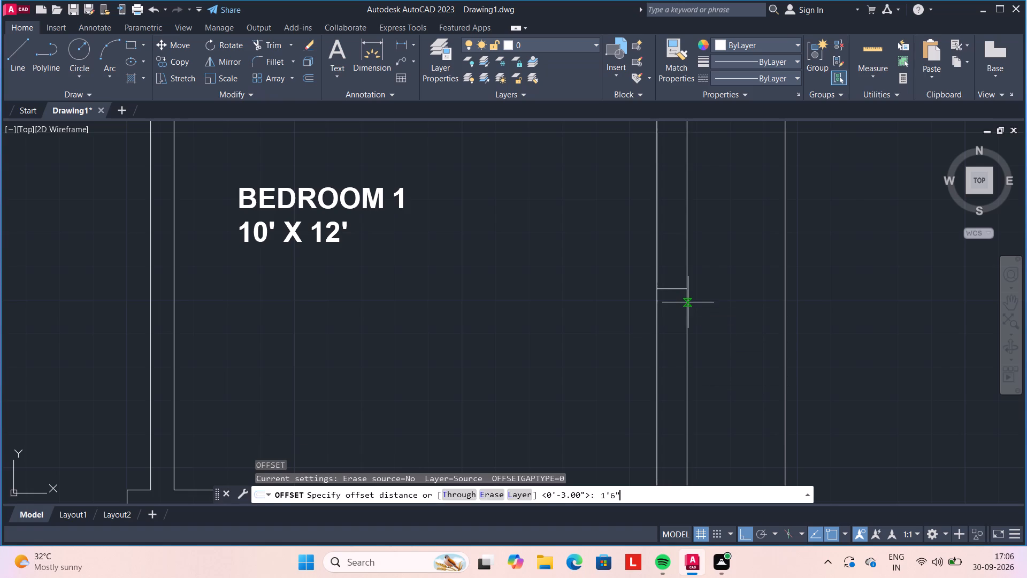
{"action": "left_click", "coordinate": [673, 288]}
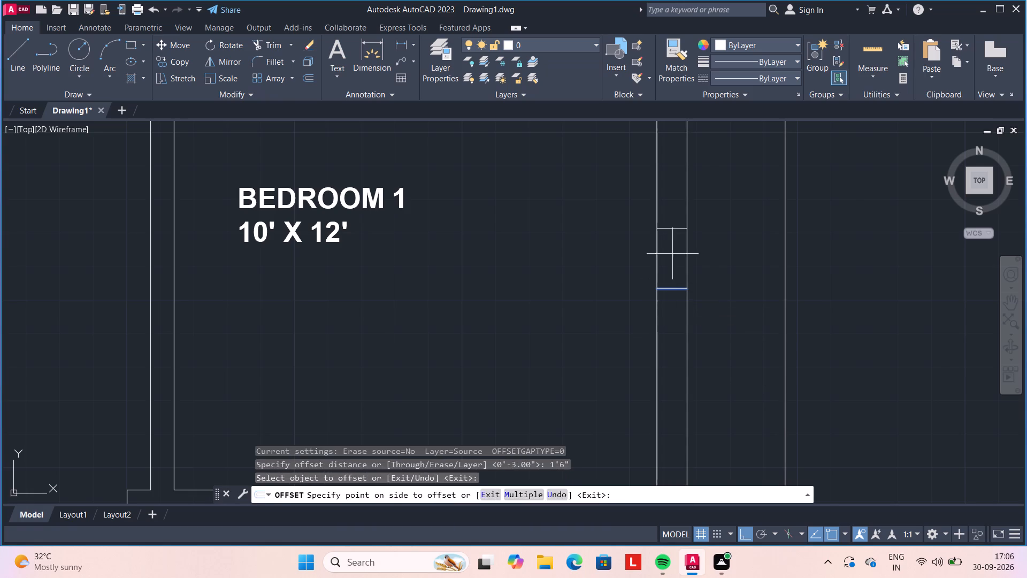
{"action": "left_click", "coordinate": [675, 248]}
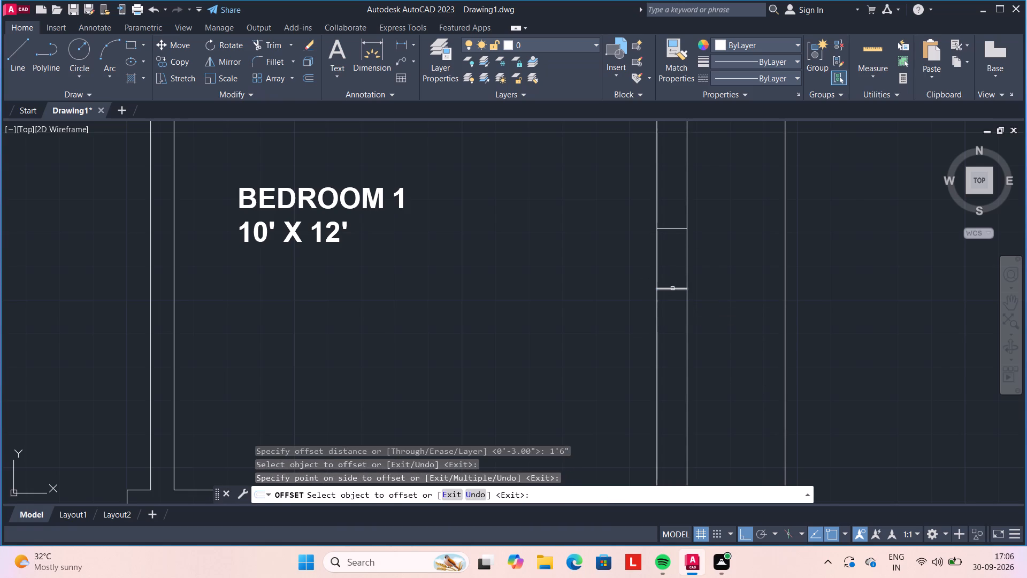
{"action": "left_click", "coordinate": [672, 288]}
{"action": "left_click", "coordinate": [676, 332]}
{"action": "key", "text": "Escape"}
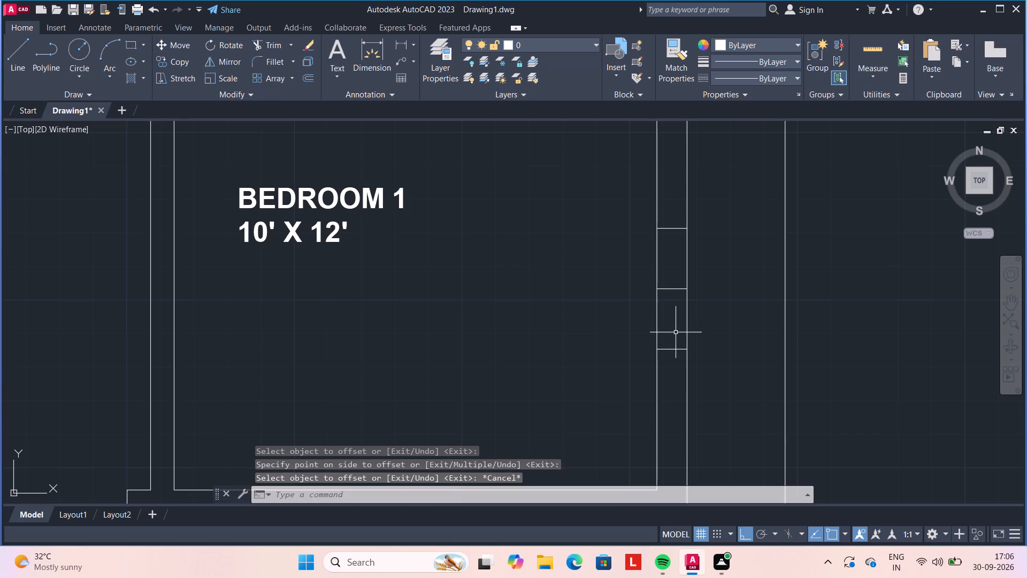
Trim both east-wall faces between the two offset lines and remove the midpoint line to open Bedroom 1's window.
{"action": "type", "text": "TR"}
{"action": "key", "text": "Return"}
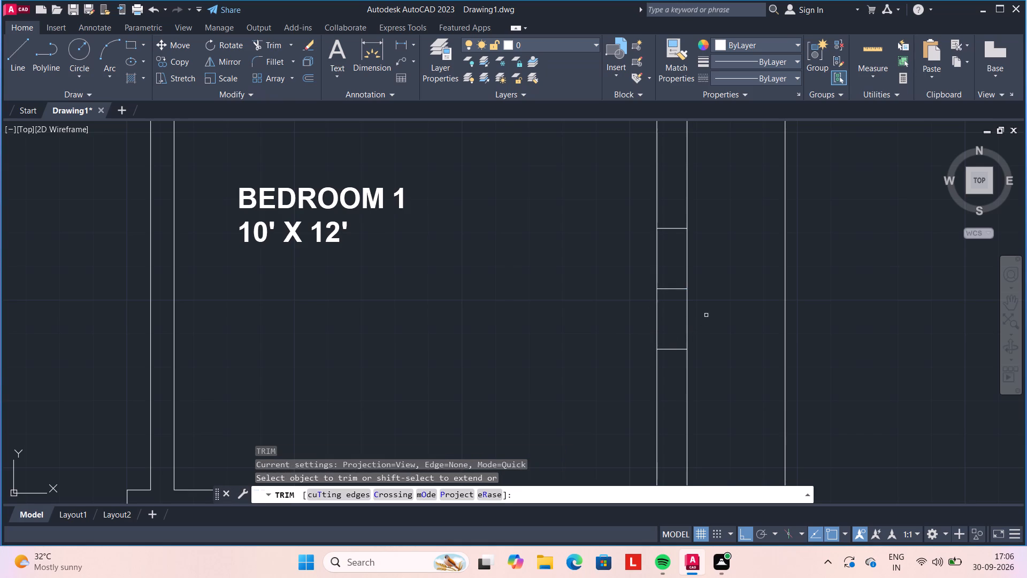
{"action": "left_click", "coordinate": [709, 312]}
{"action": "left_click", "coordinate": [611, 316]}
{"action": "left_click", "coordinate": [626, 257]}
{"action": "left_click", "coordinate": [757, 257]}
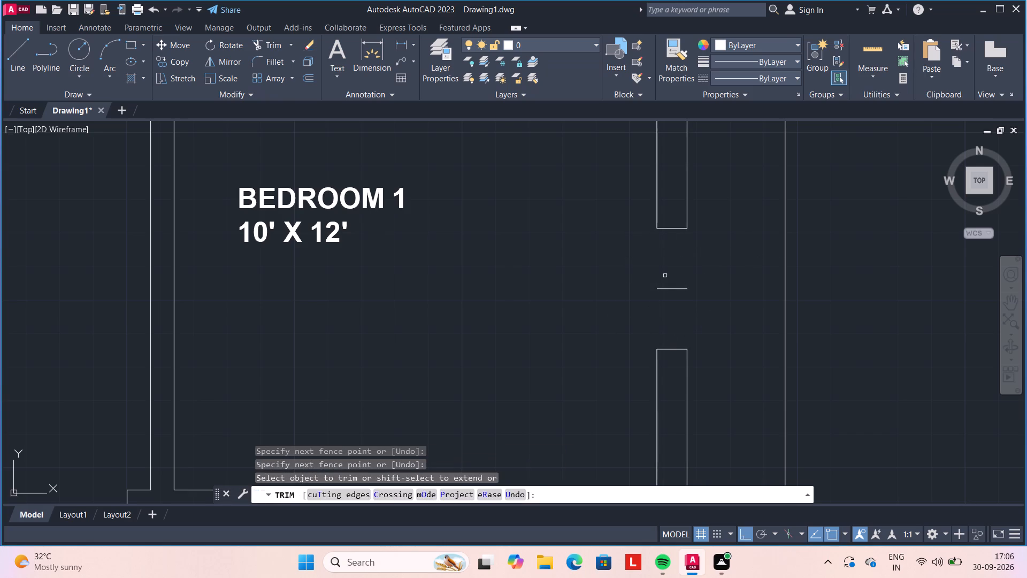
{"action": "left_click", "coordinate": [681, 279]}
{"action": "left_click", "coordinate": [676, 310]}
{"action": "key", "text": "Escape"}
Draw a centre line through Bedroom 1's window opening, joining the midpoints of its two end lines.
{"action": "key", "text": "l"}
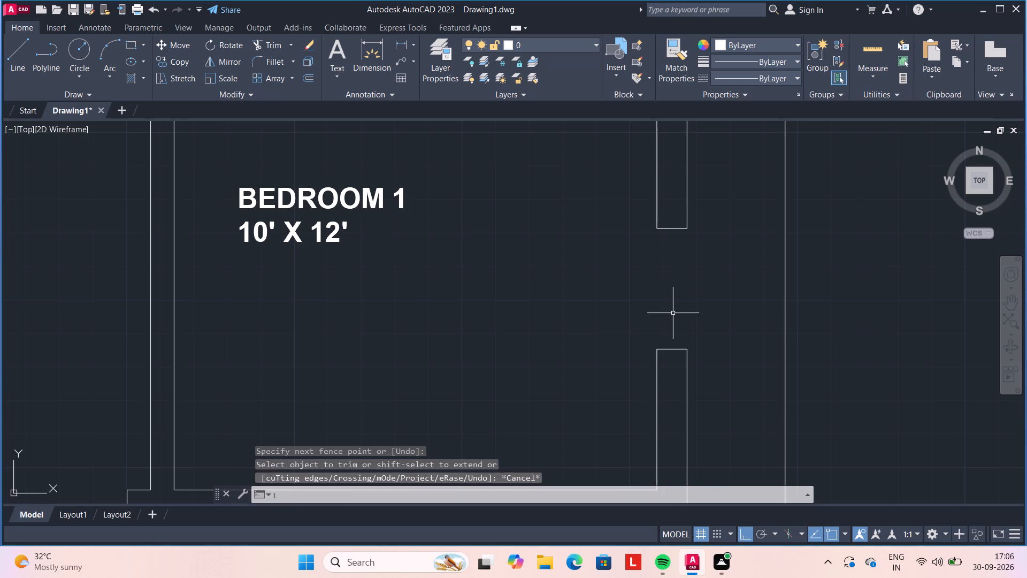
{"action": "key", "text": "Return"}
{"action": "left_click", "coordinate": [670, 351]}
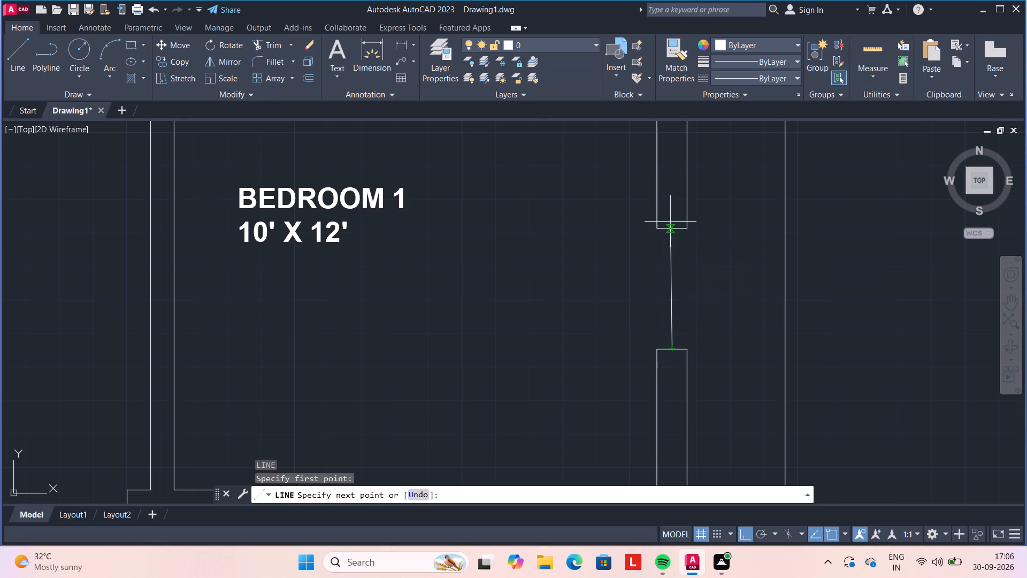
{"action": "scroll", "coordinate": [668, 235], "scroll_direction": "up", "scroll_amount": 3}
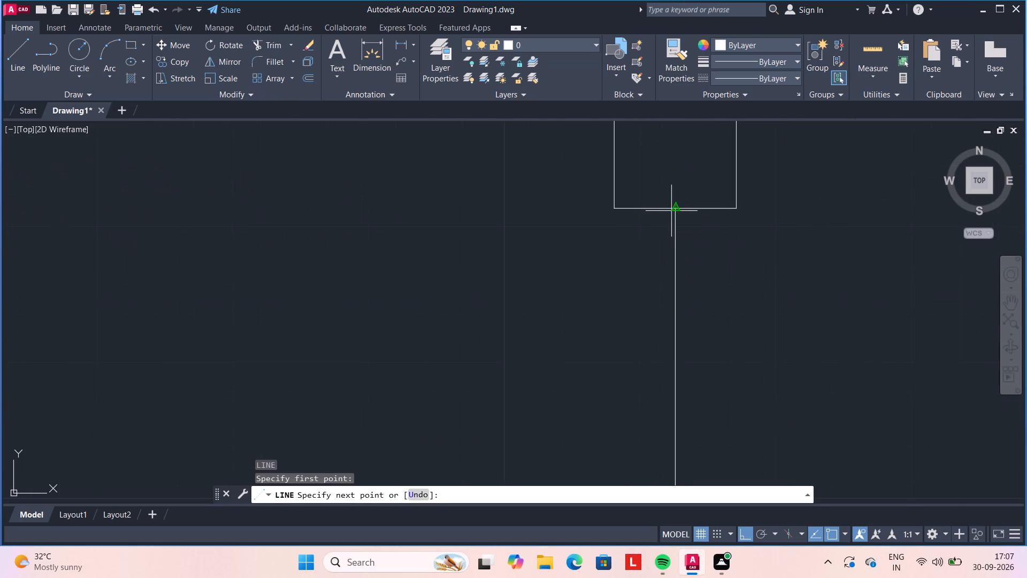
{"action": "left_click", "coordinate": [671, 211]}
{"action": "key", "text": "Escape"}
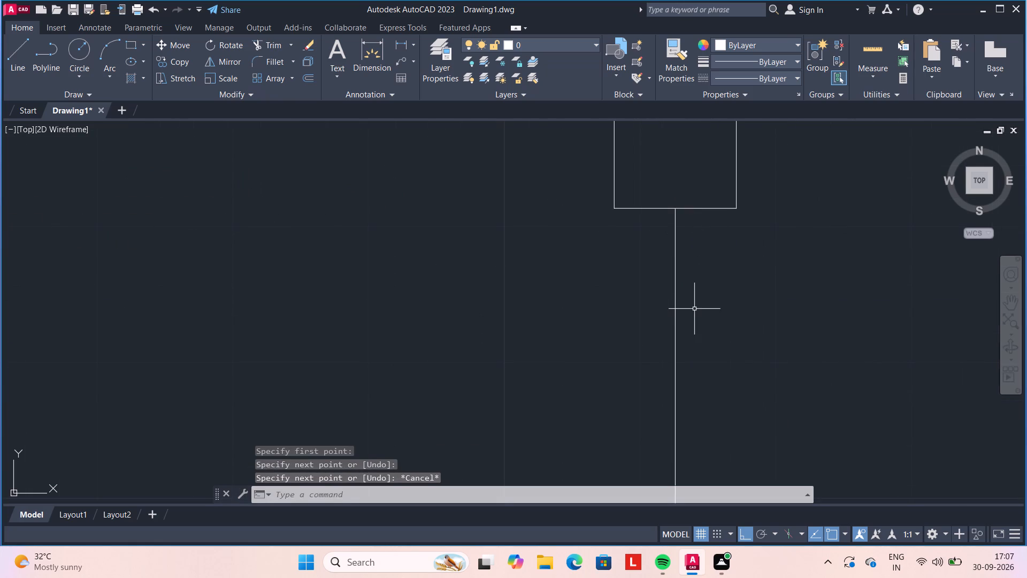
Offset the Bedroom 1 window's centre line 2" to the east and to the west.
{"action": "key", "text": "o"}
{"action": "key", "text": "Return"}
{"action": "type", "text": "2\""}
{"action": "key", "text": "Return"}
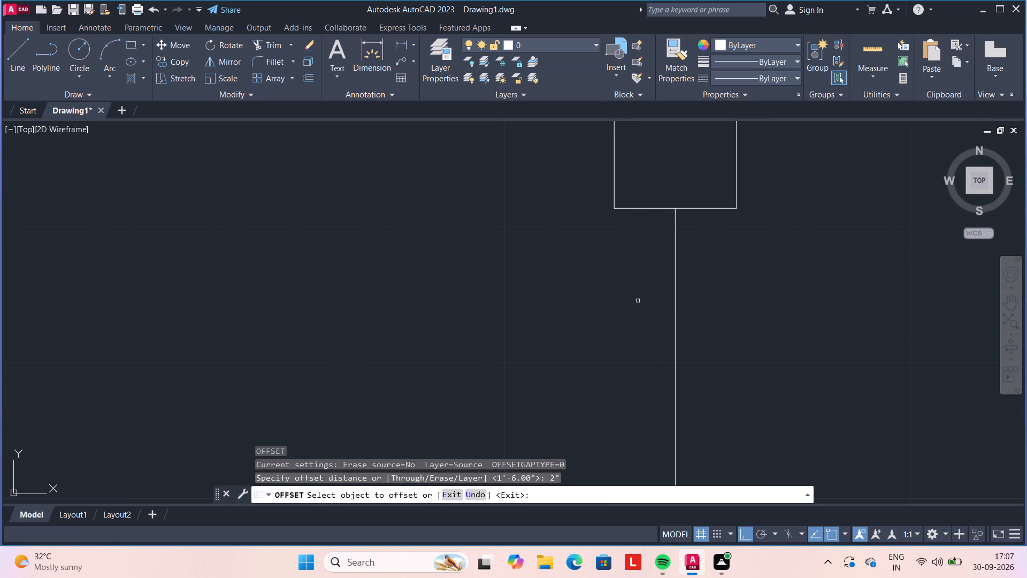
{"action": "scroll", "coordinate": [634, 301], "scroll_direction": "down", "scroll_amount": 2}
{"action": "left_click", "coordinate": [649, 325]}
{"action": "left_click", "coordinate": [676, 335]}
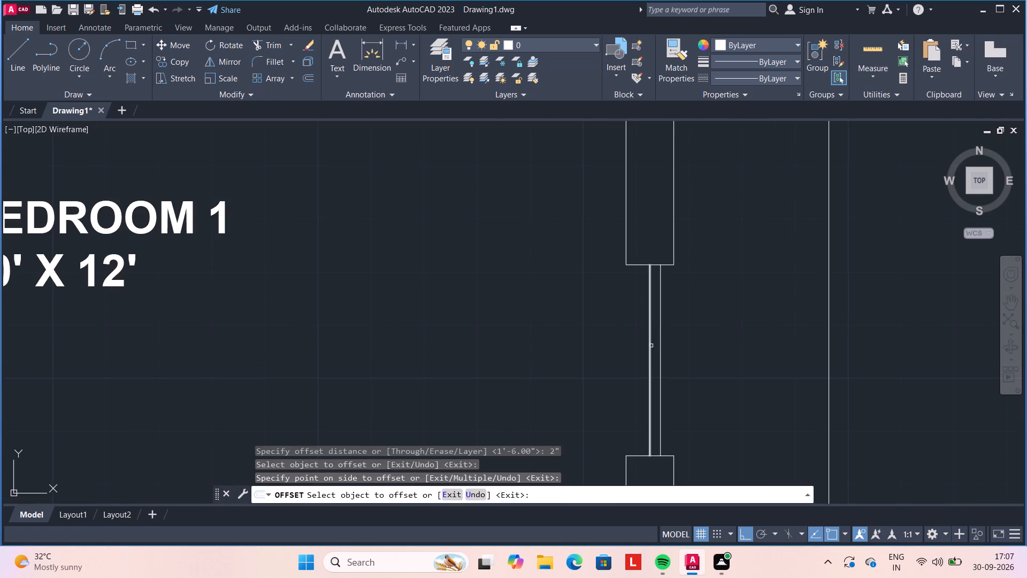
{"action": "left_click", "coordinate": [651, 343]}
{"action": "left_click", "coordinate": [615, 345]}
{"action": "key", "text": "Escape"}
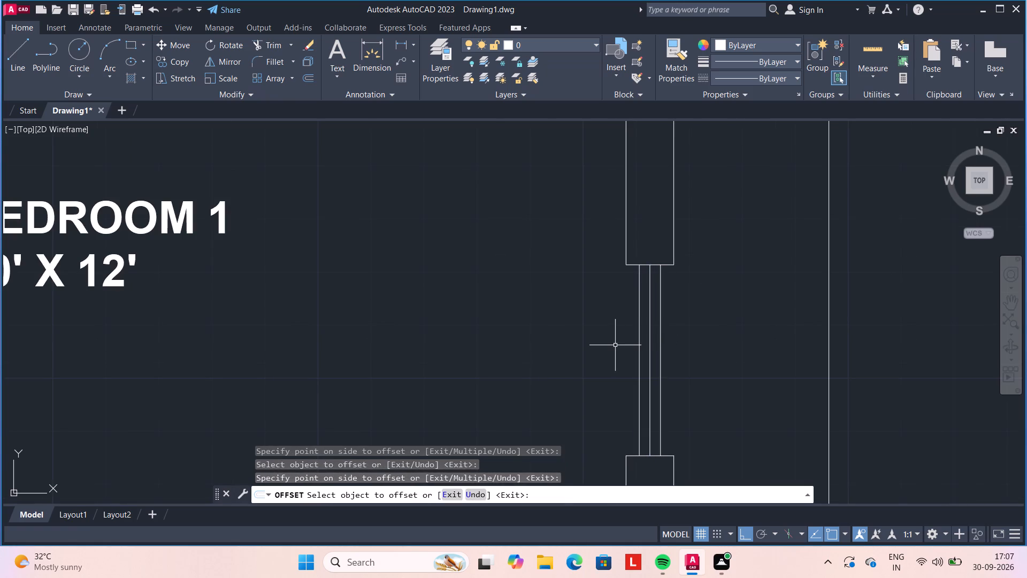
Offset the north and south end lines of Bedroom 1's window 3" into the opening.
{"action": "key", "text": "o"}
{"action": "key", "text": "Return"}
{"action": "key", "text": "3"}
{"action": "key", "text": "shift+quotedbl"}
{"action": "key", "text": "Return"}
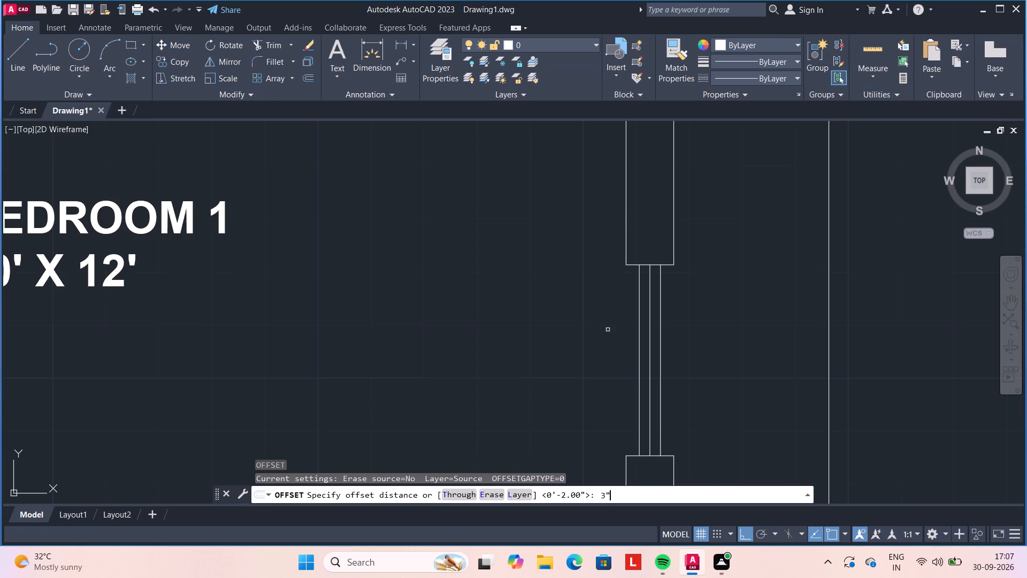
{"action": "left_click", "coordinate": [632, 264]}
{"action": "left_click", "coordinate": [630, 291]}
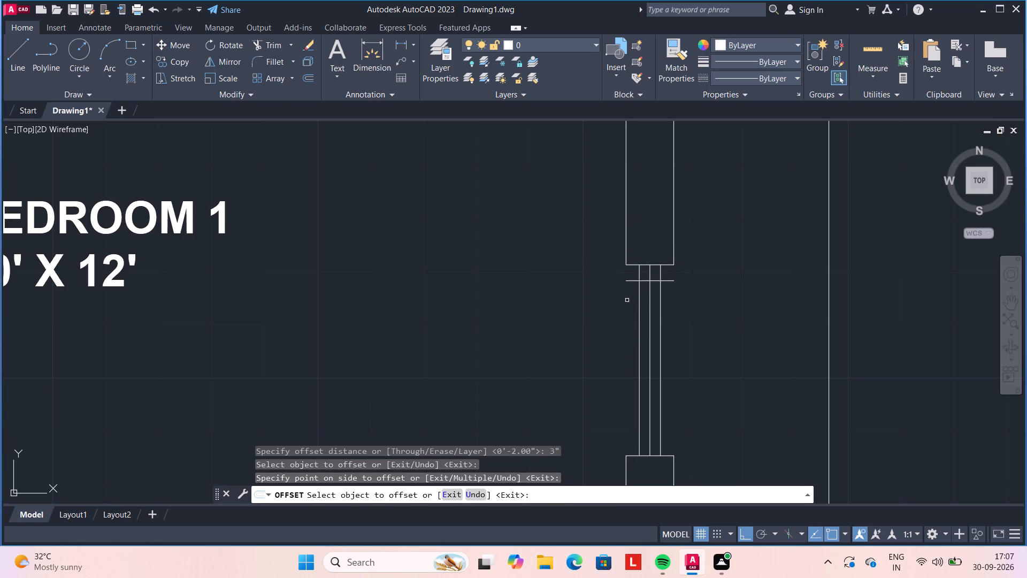
{"action": "left_click", "coordinate": [631, 455]}
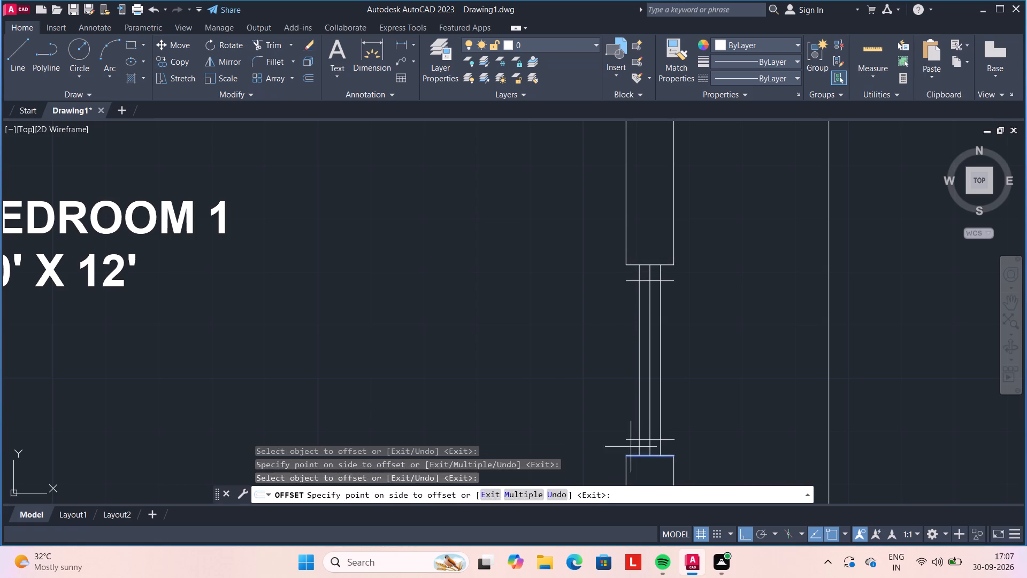
{"action": "left_click", "coordinate": [631, 436]}
{"action": "key", "text": "Escape"}
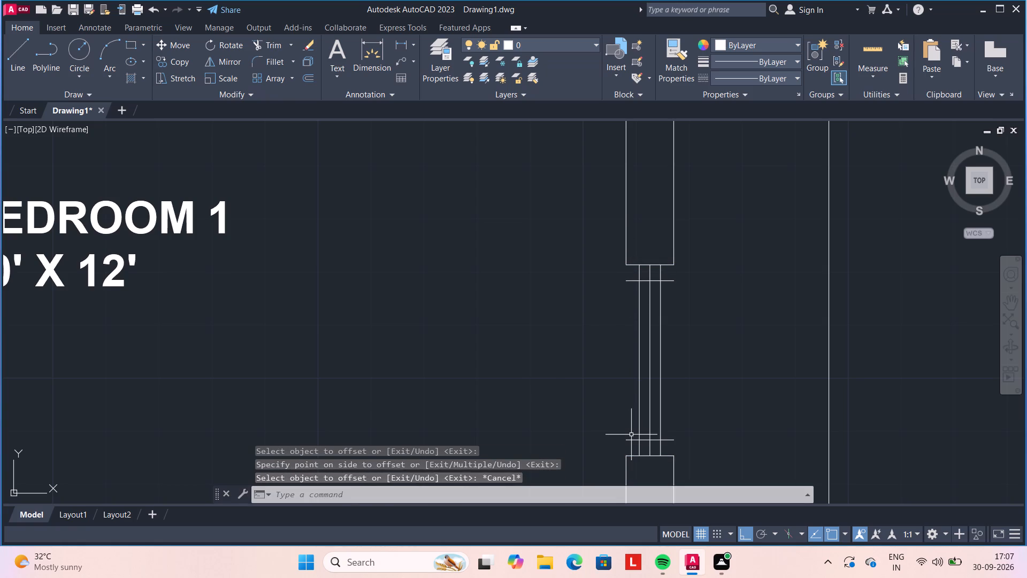
Draw lines along the inner and outer wall faces to close both sides of Bedroom 1's window opening.
{"action": "key", "text": "l"}
{"action": "key", "text": "Return"}
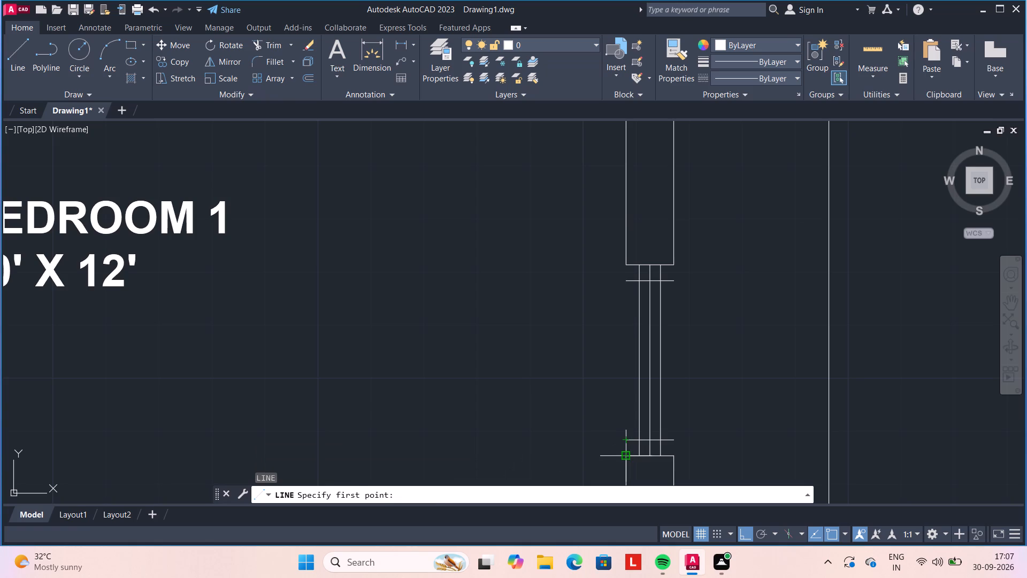
{"action": "left_click", "coordinate": [629, 457]}
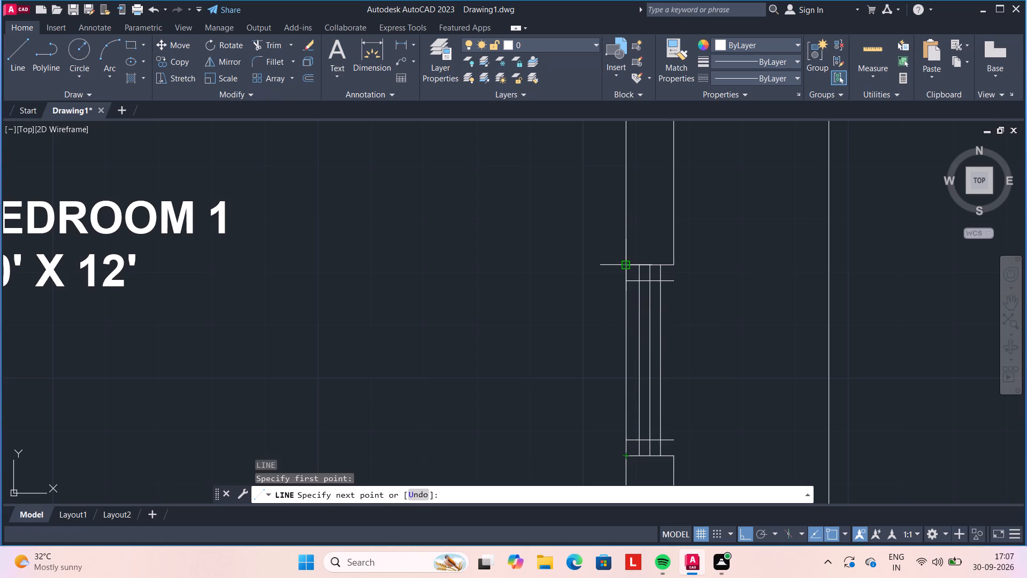
{"action": "left_click", "coordinate": [626, 265]}
{"action": "key", "text": "Escape"}
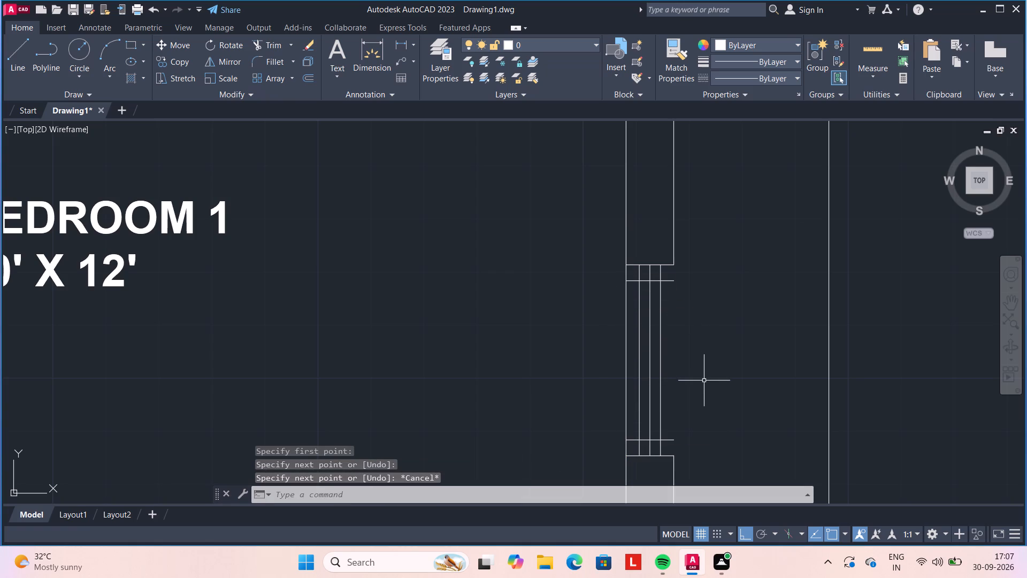
{"action": "key", "text": "l"}
{"action": "key", "text": "Return"}
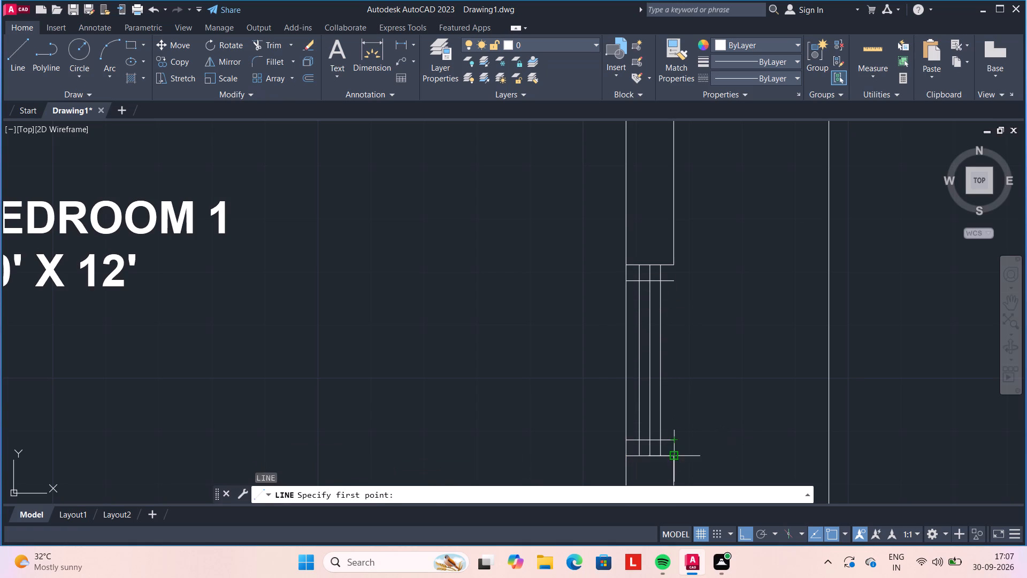
{"action": "left_click", "coordinate": [672, 456]}
{"action": "left_click", "coordinate": [675, 263]}
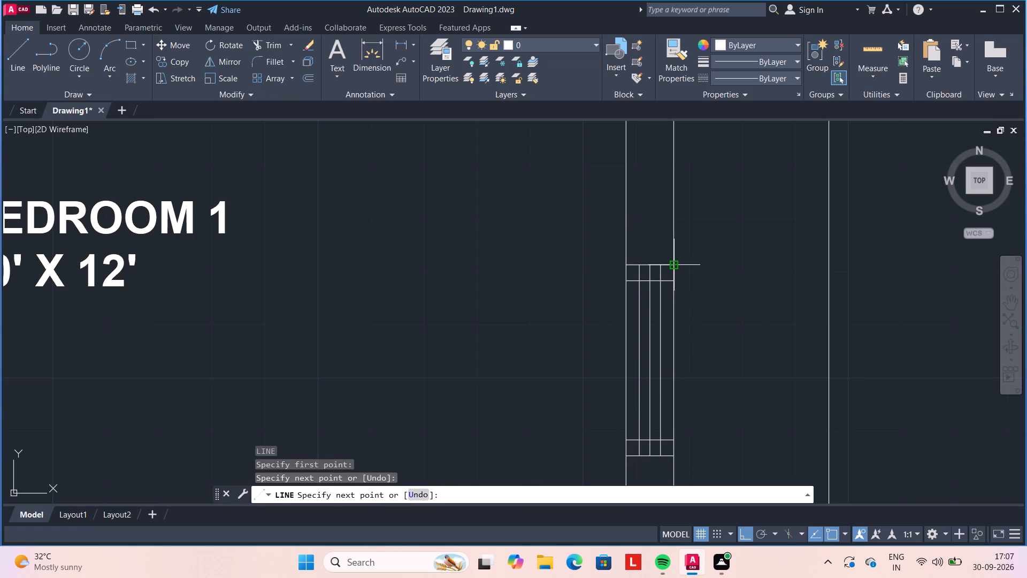
{"action": "key", "text": "Escape"}
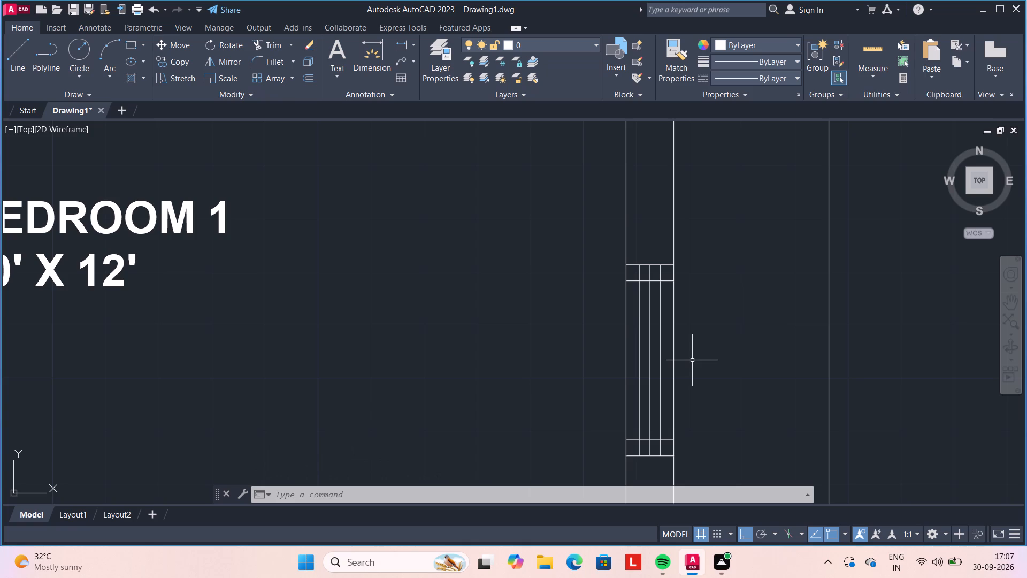
Trim the 3" offset lines outside the window frame lines and the centre line beyond them in Bedroom 1's window.
{"action": "type", "text": "TR"}
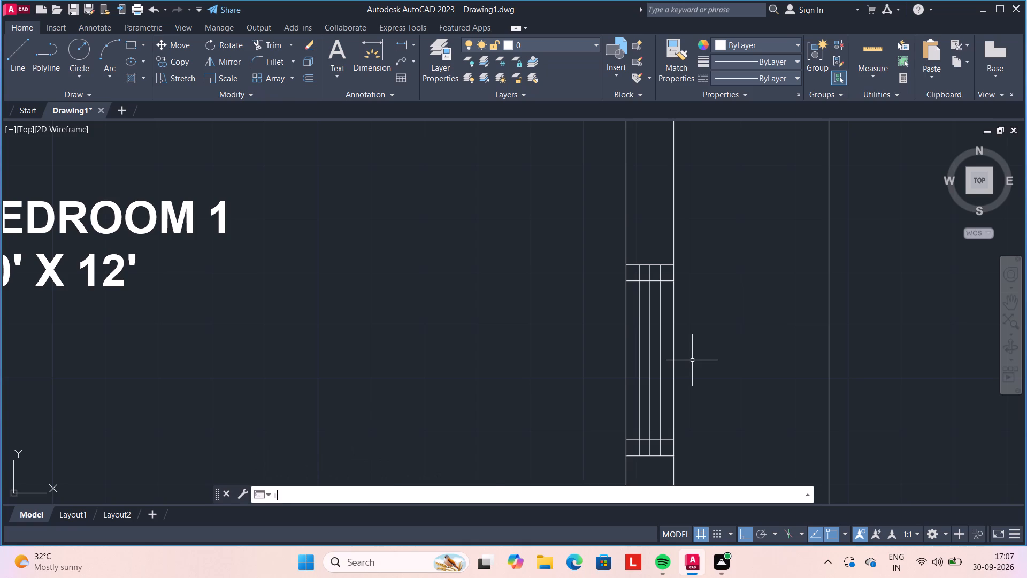
{"action": "key", "text": "space"}
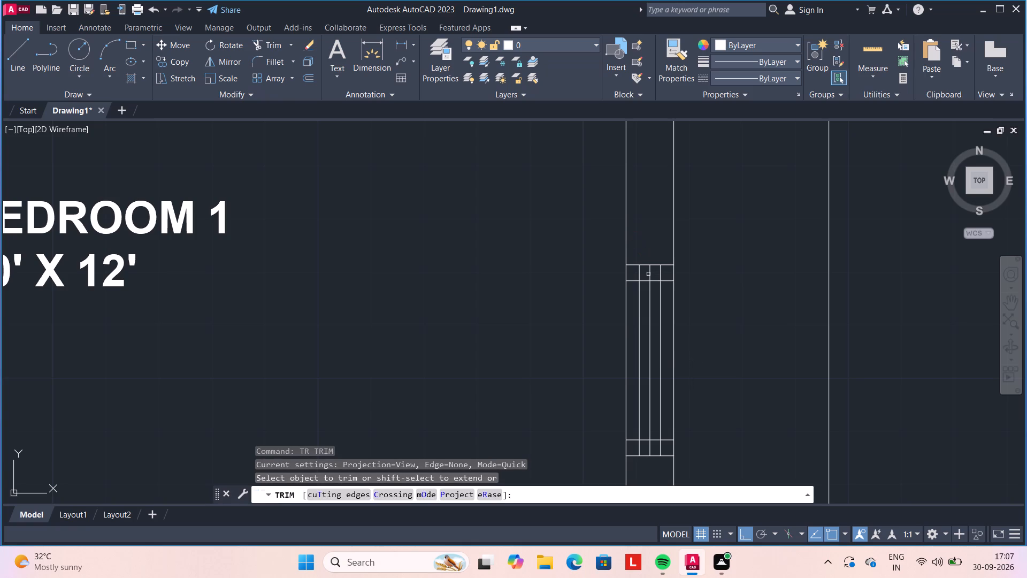
{"action": "left_click", "coordinate": [648, 275]}
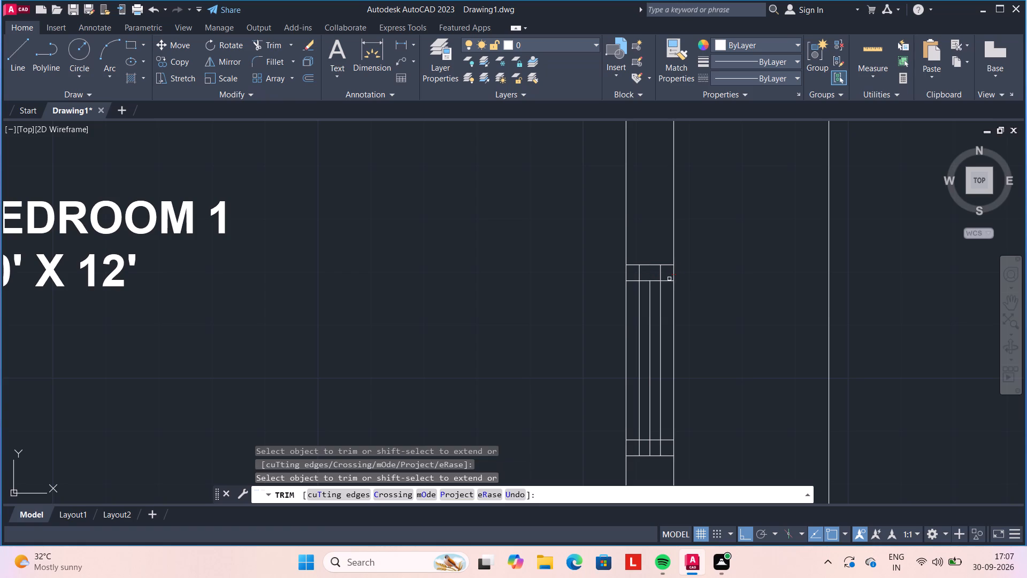
{"action": "left_click", "coordinate": [668, 278]}
{"action": "left_click", "coordinate": [668, 287]}
{"action": "left_click", "coordinate": [634, 279]}
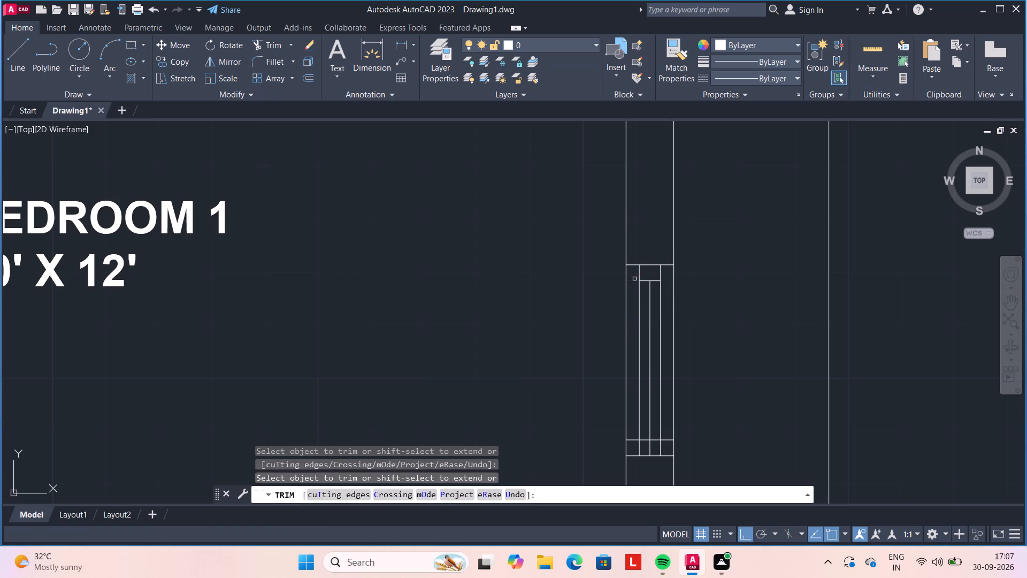
{"action": "left_click", "coordinate": [634, 441]}
{"action": "left_click", "coordinate": [668, 440]}
{"action": "left_click", "coordinate": [651, 445]}
{"action": "key", "text": "Escape"}
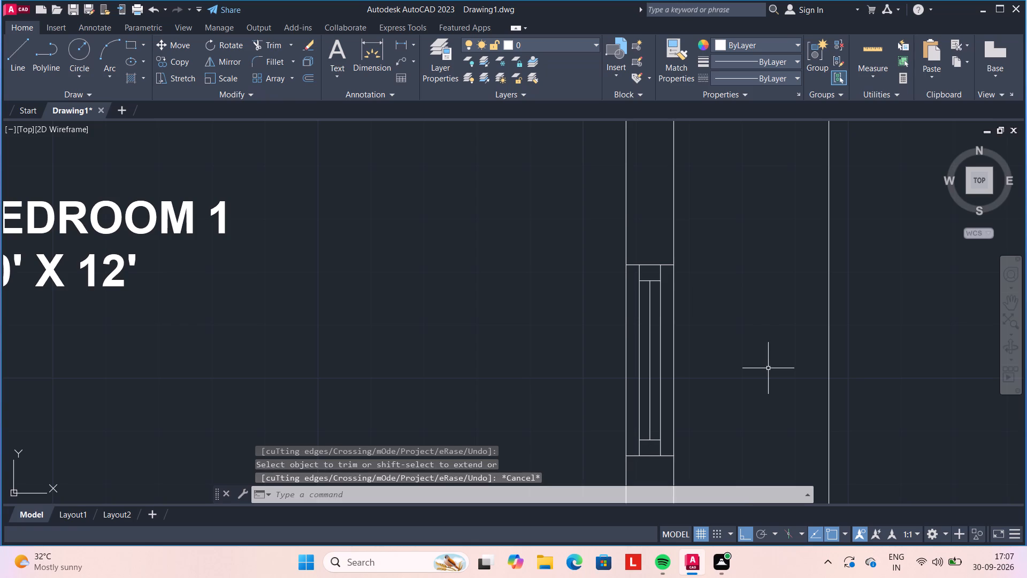
Draw a line across the east wall beside the staircase, from the midpoint of its inner face to the outer face.
{"action": "scroll", "coordinate": [766, 370], "scroll_direction": "down", "scroll_amount": 3}
{"action": "middle_click_drag", "start_coordinate": [764, 422], "coordinate": [755, 283]}
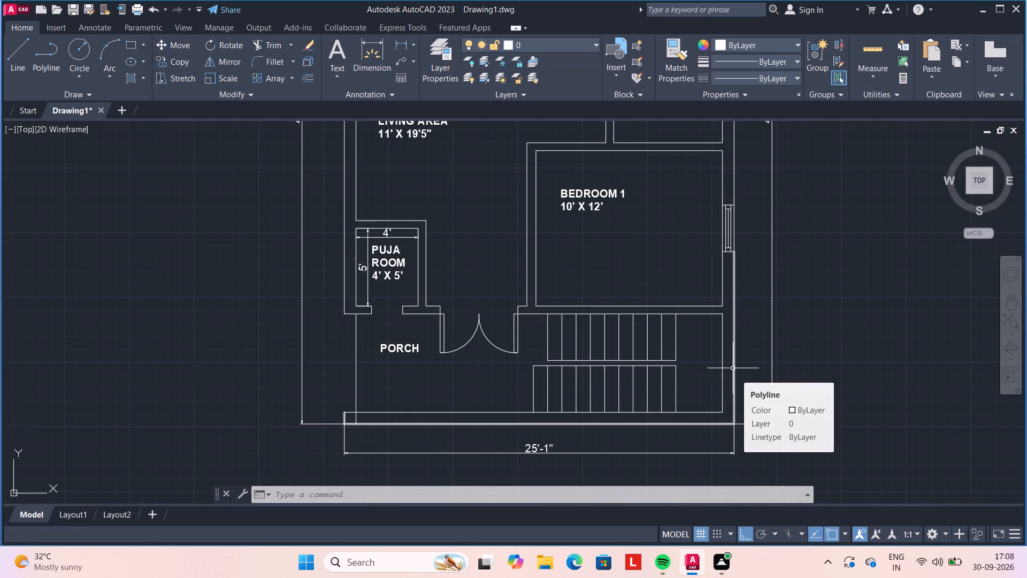
{"action": "key", "text": "l"}
{"action": "key", "text": "Return"}
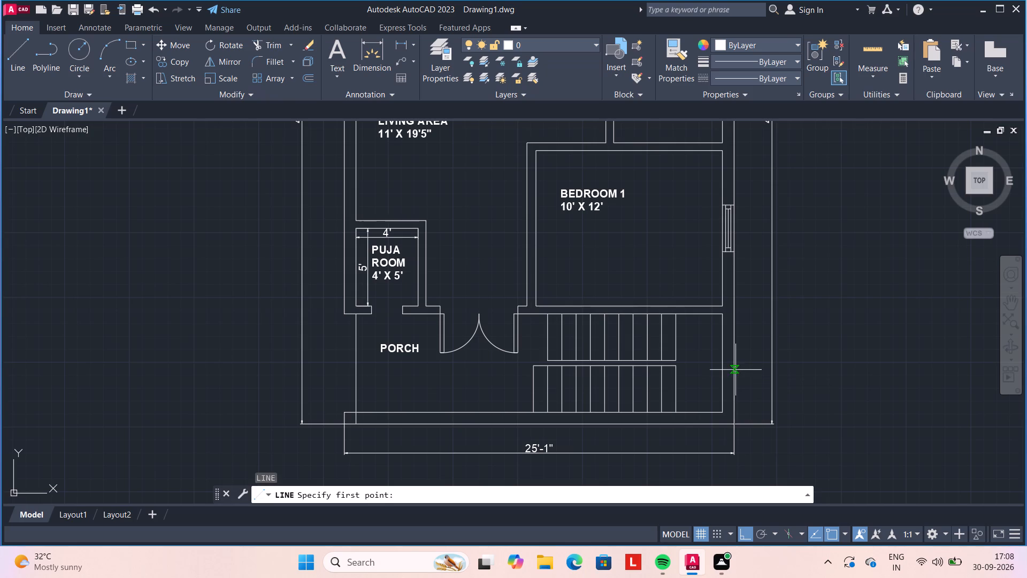
{"action": "left_click", "coordinate": [721, 367]}
{"action": "left_click", "coordinate": [732, 363]}
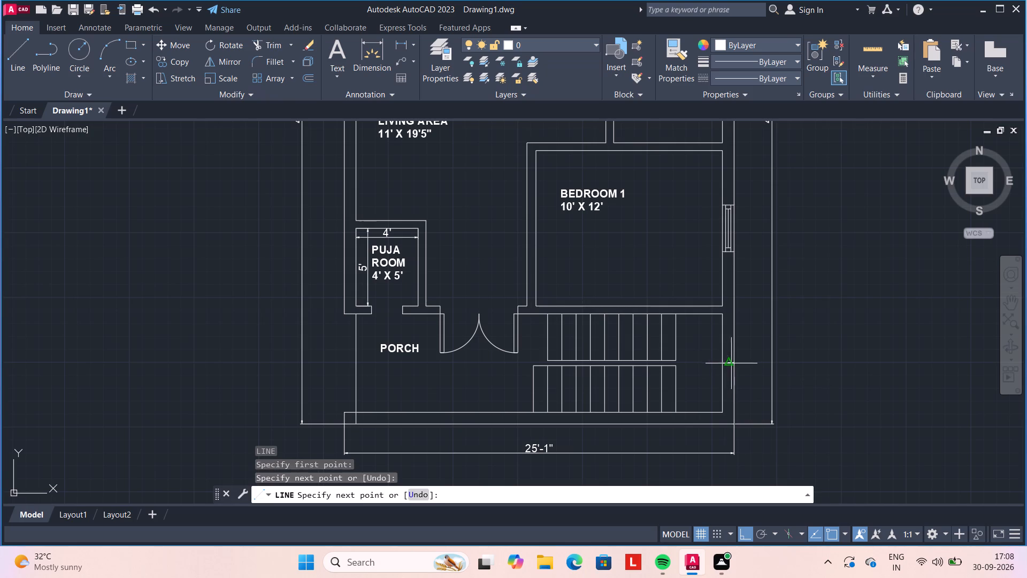
{"action": "key", "text": "Escape"}
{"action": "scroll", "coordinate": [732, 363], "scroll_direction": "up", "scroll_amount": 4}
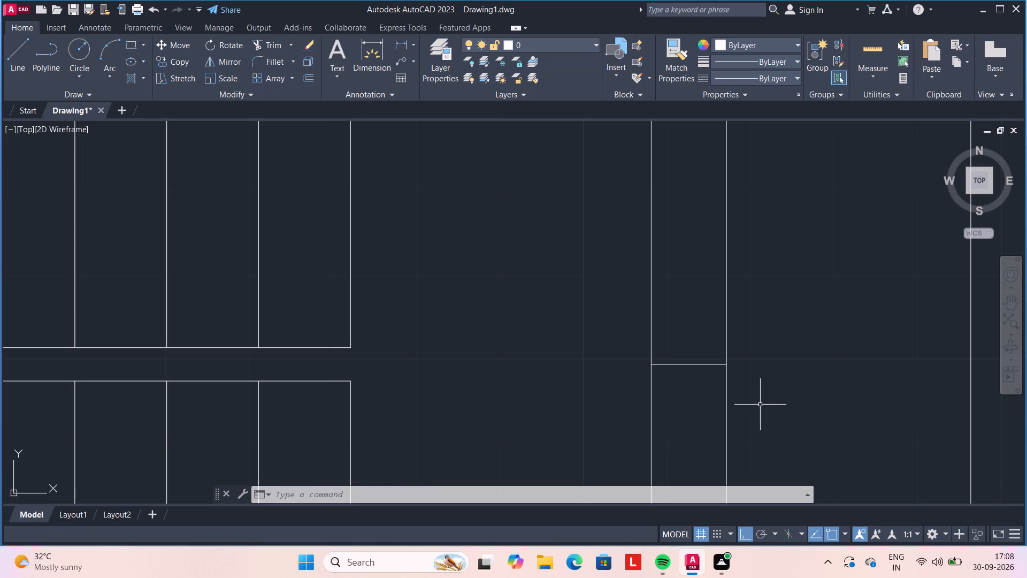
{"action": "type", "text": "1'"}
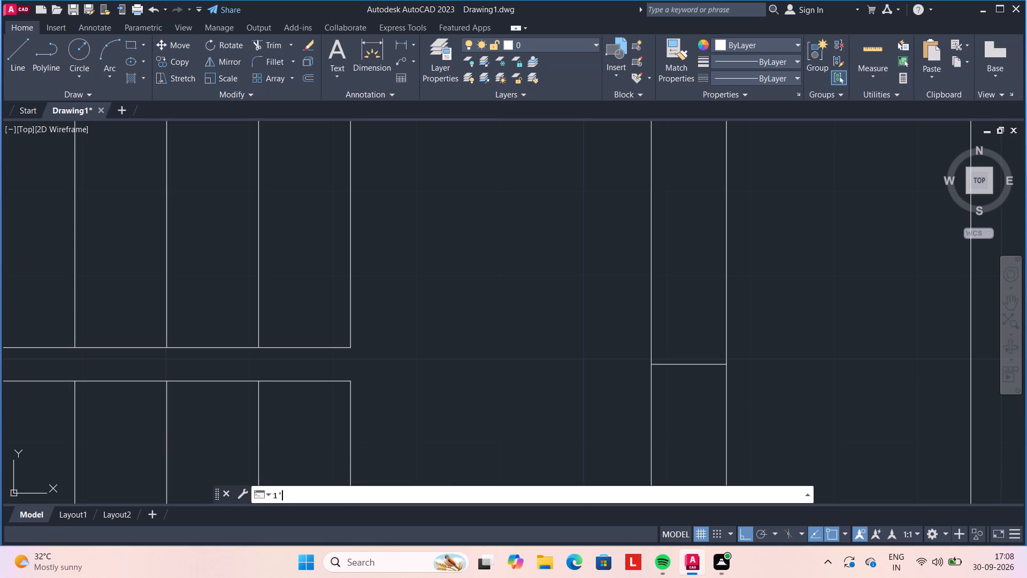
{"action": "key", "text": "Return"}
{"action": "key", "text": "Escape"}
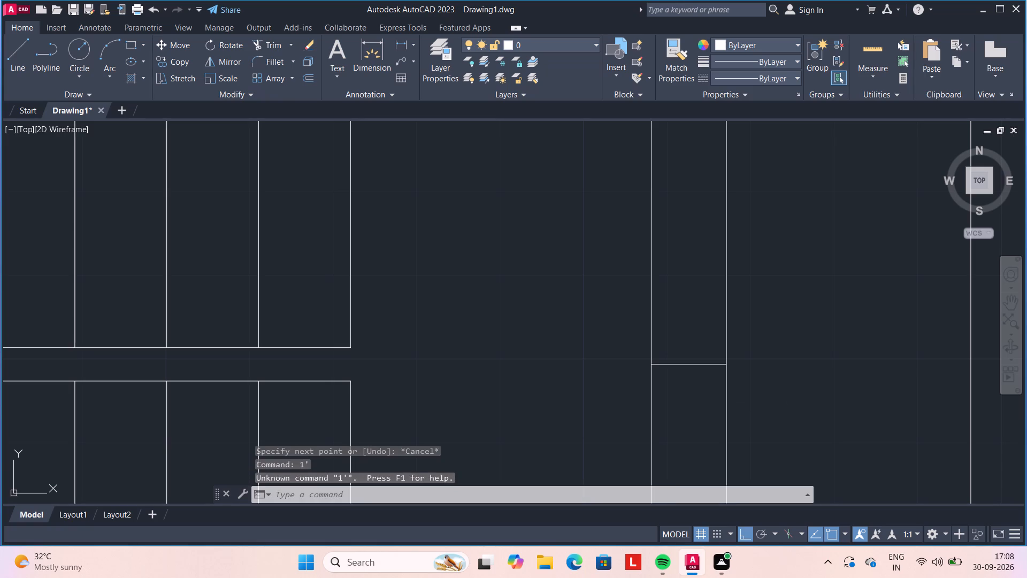
Offset the staircase wall's midpoint line 1' to the north and to the south.
{"action": "key", "text": "o"}
{"action": "key", "text": "Return"}
{"action": "key", "text": "1"}
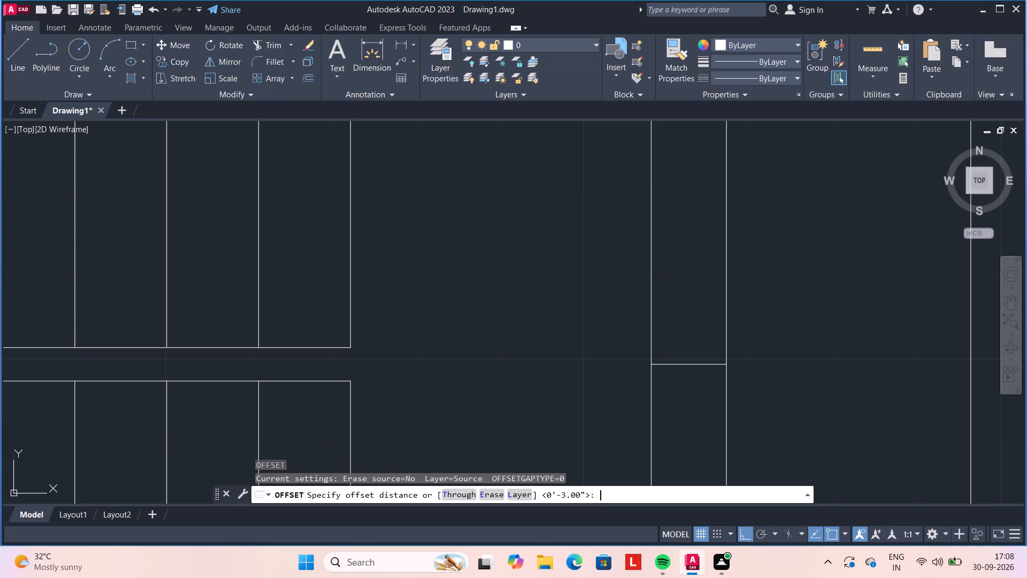
{"action": "key", "text": "apostrophe"}
{"action": "key", "text": "Return"}
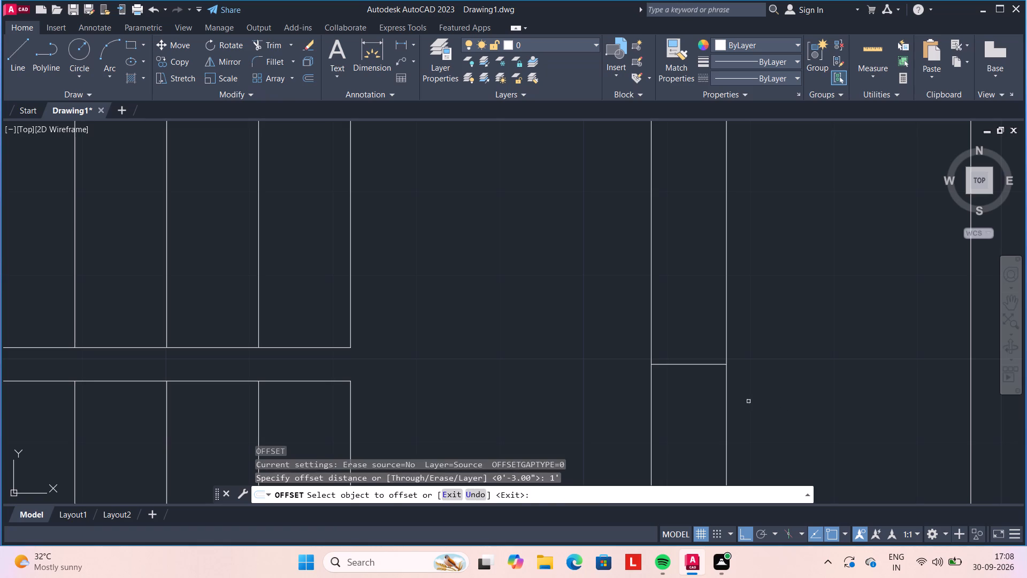
{"action": "left_click", "coordinate": [689, 363]}
{"action": "left_click", "coordinate": [690, 277]}
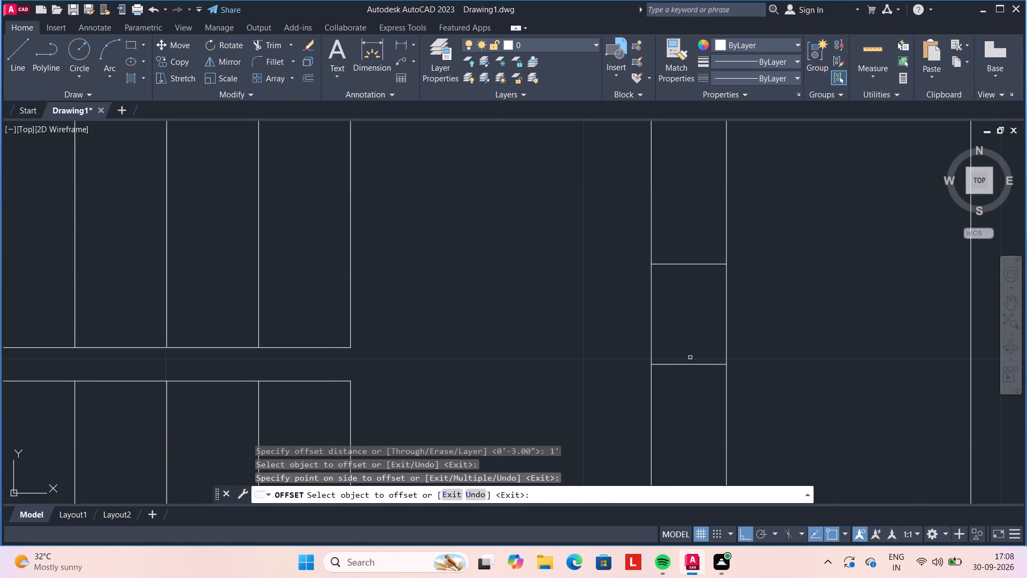
{"action": "left_click", "coordinate": [688, 364]}
{"action": "left_click", "coordinate": [697, 407]}
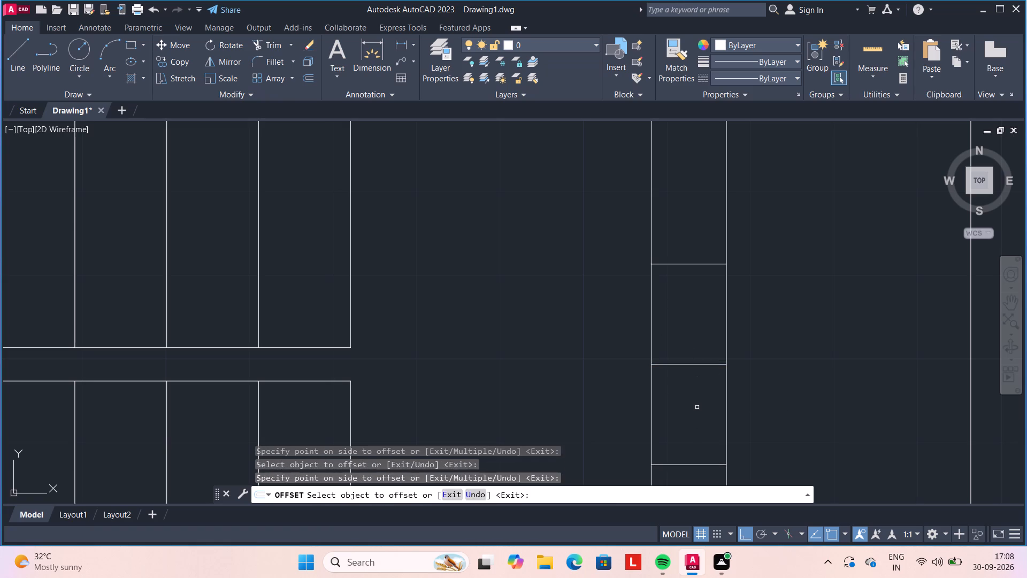
{"action": "key", "text": "Escape"}
Trim both east-wall faces between the two offset lines and remove the midpoint line to open the staircase window.
{"action": "type", "text": "TR"}
{"action": "key", "text": "space"}
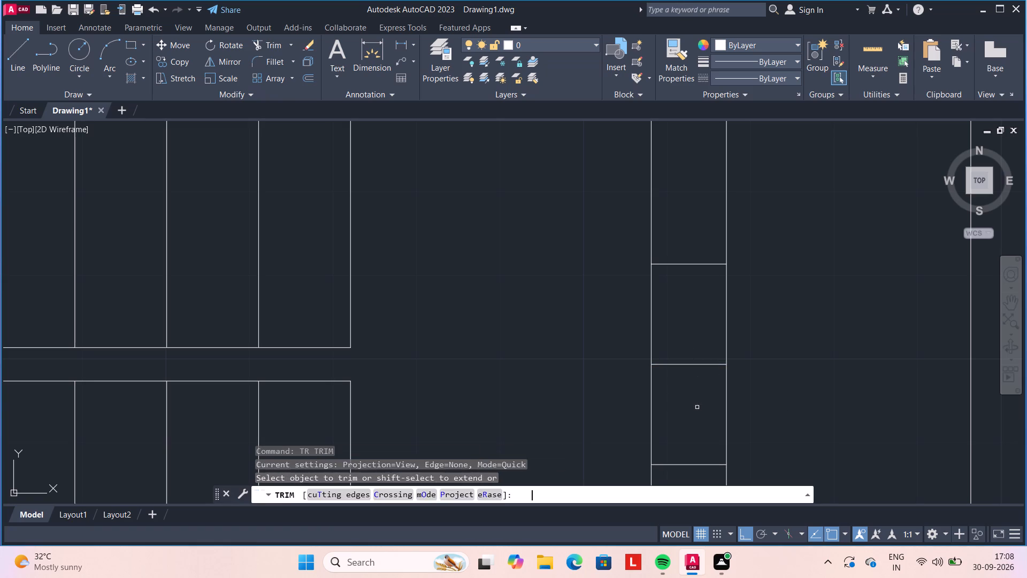
{"action": "left_click", "coordinate": [742, 406]}
{"action": "left_click", "coordinate": [564, 411]}
{"action": "left_click", "coordinate": [610, 338]}
{"action": "left_click", "coordinate": [808, 338]}
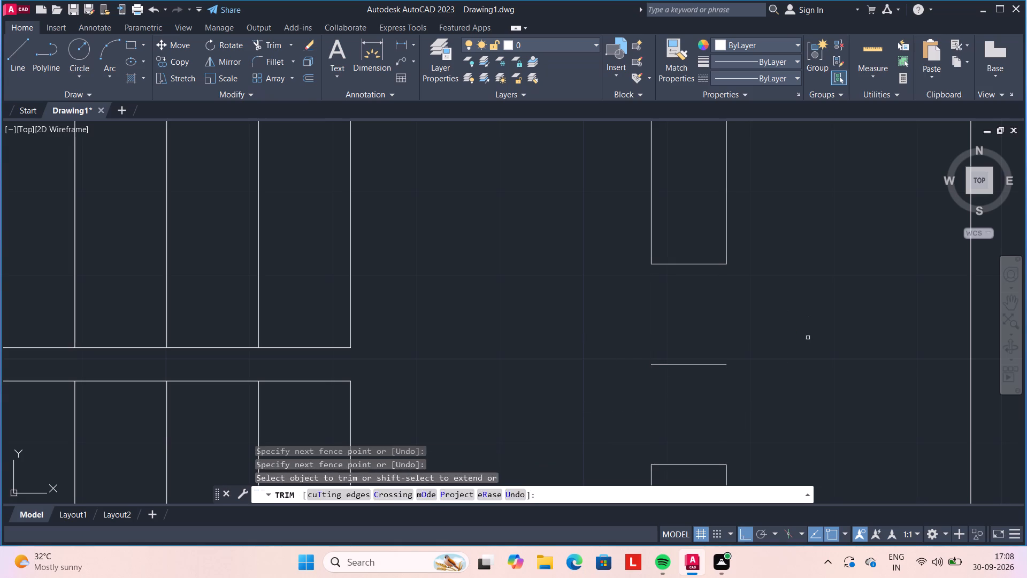
{"action": "left_click", "coordinate": [657, 338]}
{"action": "left_click", "coordinate": [676, 408]}
{"action": "key", "text": "Escape"}
Draw a centre line through the staircase window opening, joining the midpoints of its two end lines.
{"action": "scroll", "coordinate": [724, 424], "scroll_direction": "down", "scroll_amount": 2}
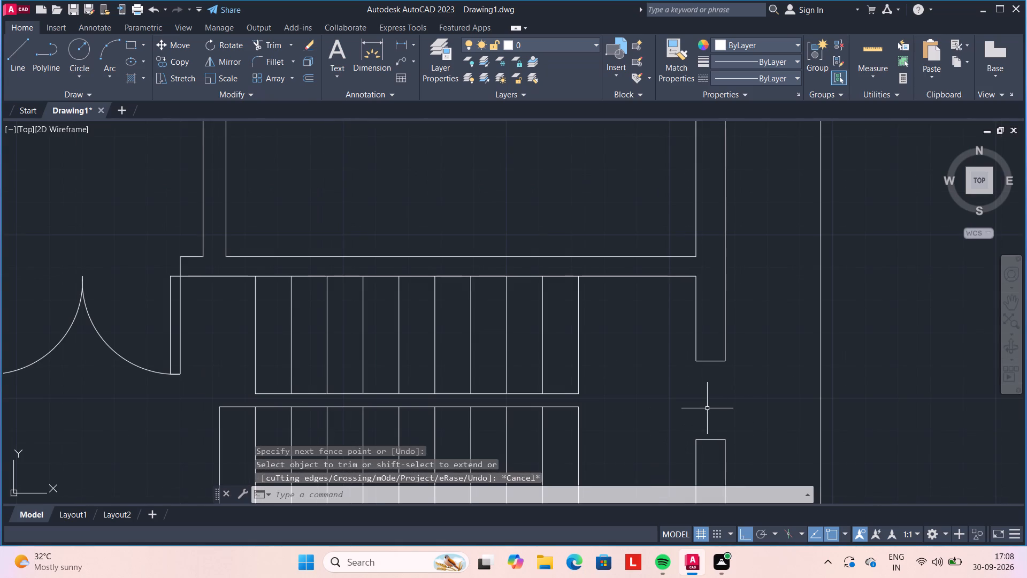
{"action": "key", "text": "l"}
{"action": "key", "text": "Return"}
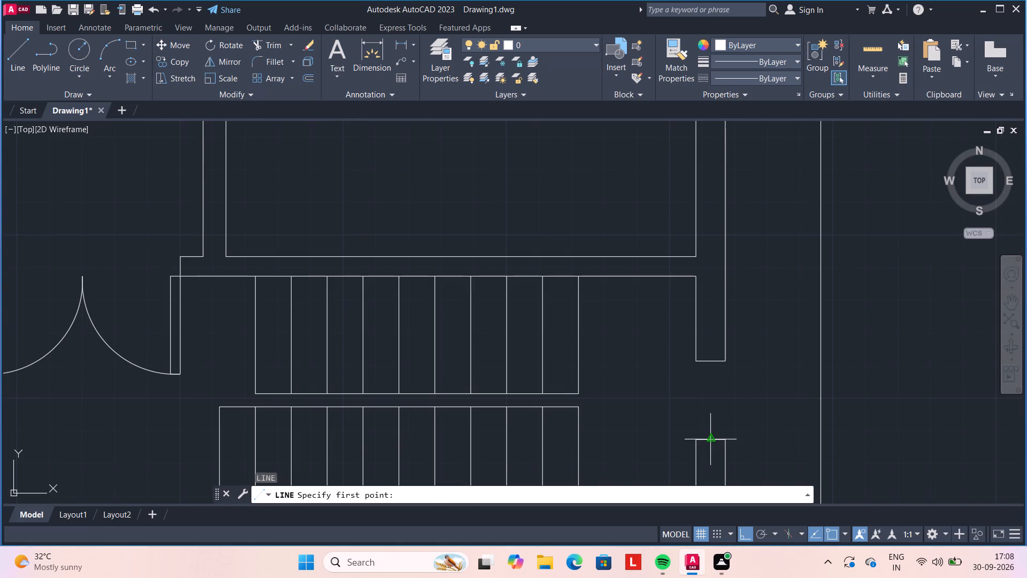
{"action": "left_click", "coordinate": [712, 439]}
{"action": "left_click", "coordinate": [710, 365]}
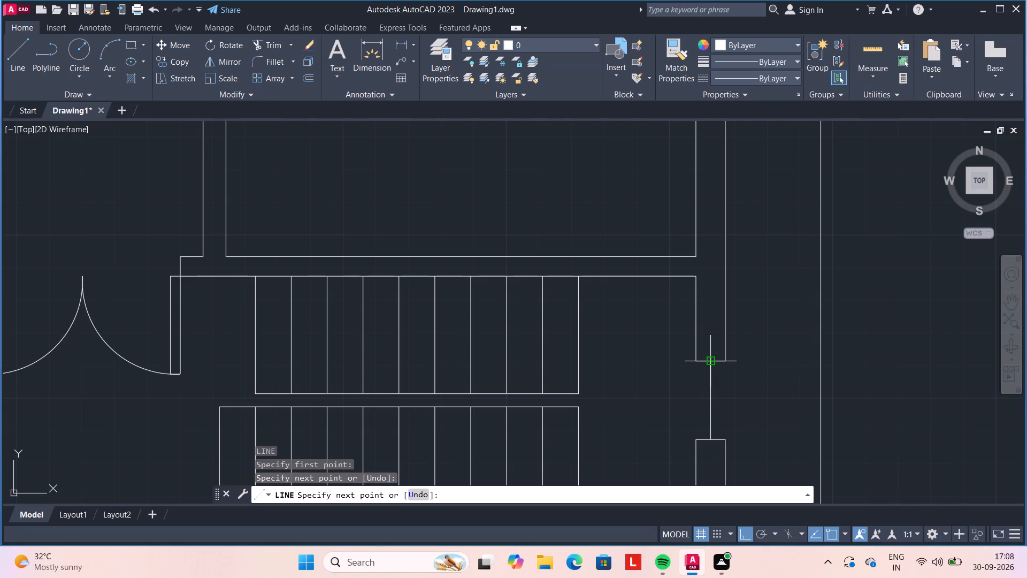
{"action": "key", "text": "Escape"}
Offset the staircase window's centre line 2" to the east and to the west.
{"action": "key", "text": "o"}
{"action": "key", "text": "Return"}
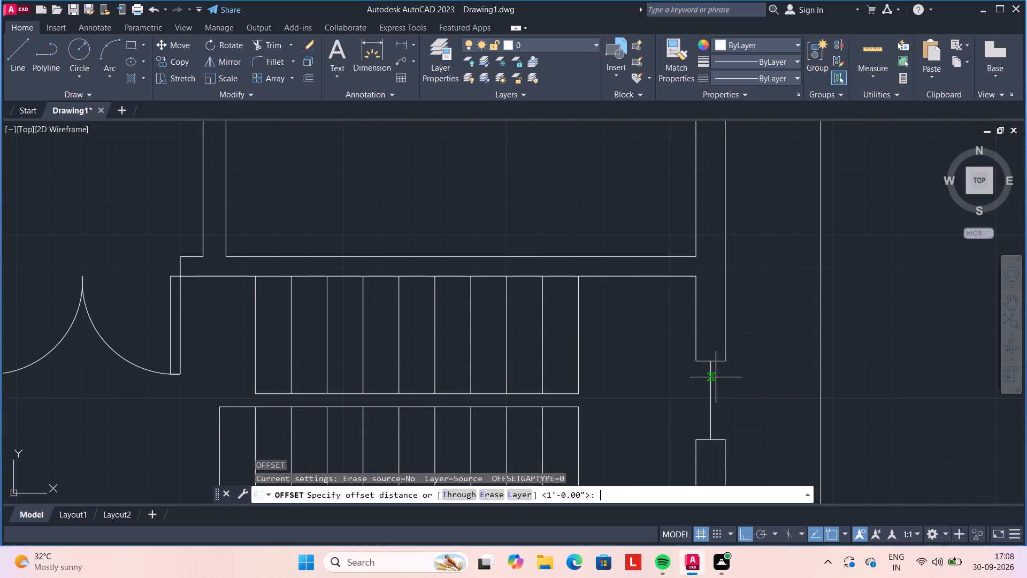
{"action": "key", "text": "2"}
{"action": "key", "text": "shift+quotedbl"}
{"action": "key", "text": "Return"}
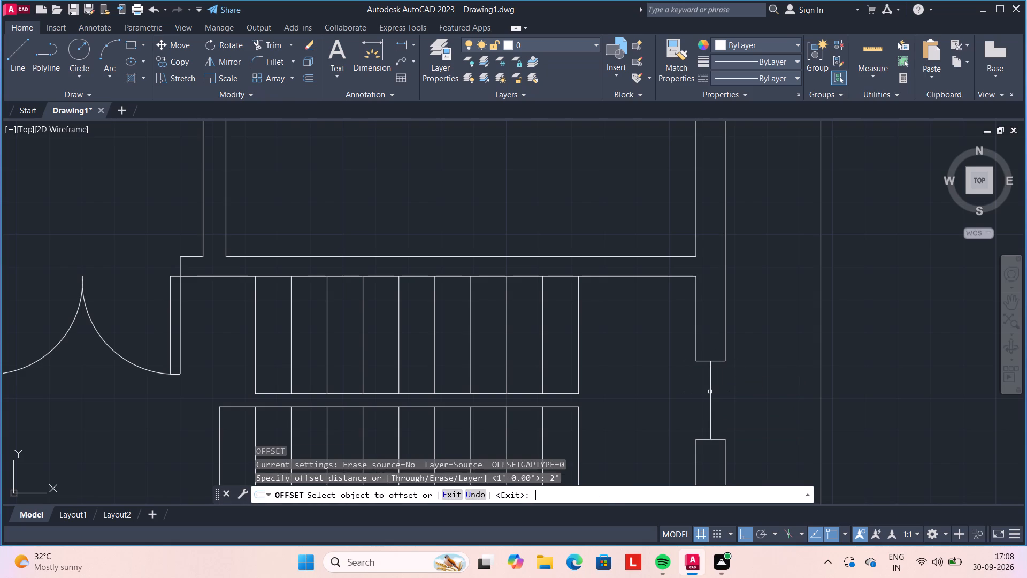
{"action": "left_click", "coordinate": [712, 394]}
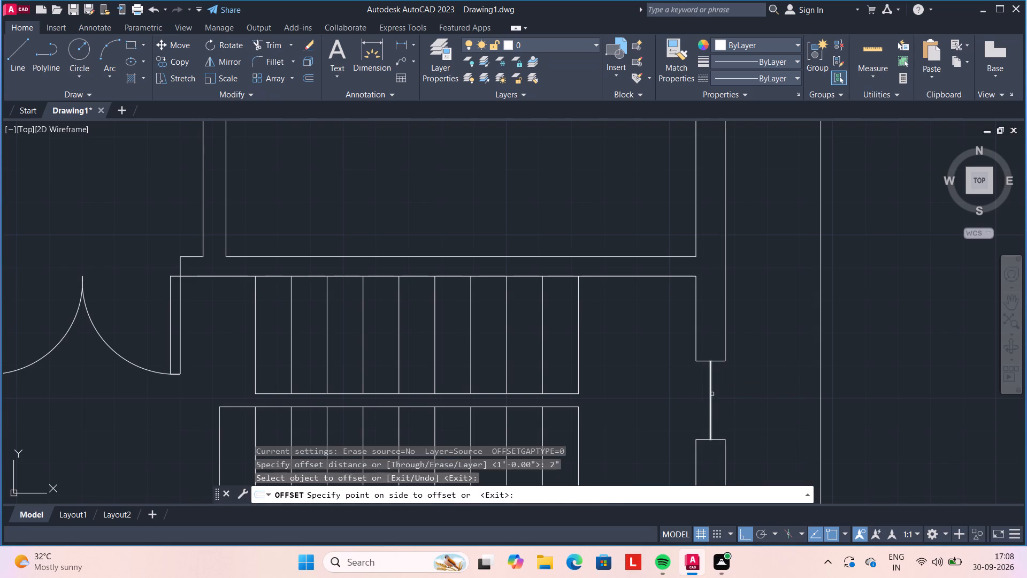
{"action": "left_click", "coordinate": [726, 394]}
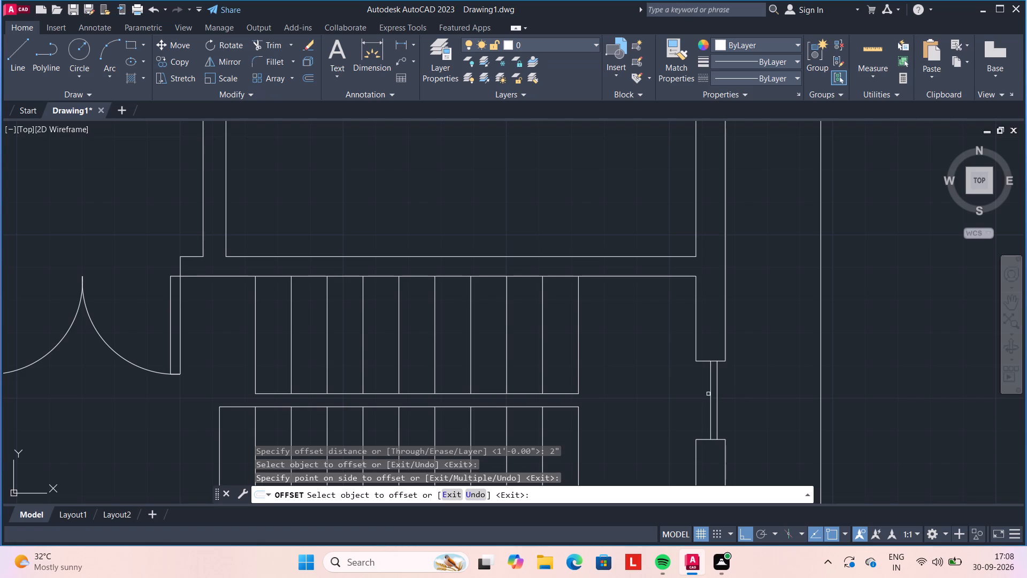
{"action": "left_click", "coordinate": [710, 400]}
{"action": "left_click", "coordinate": [706, 400]}
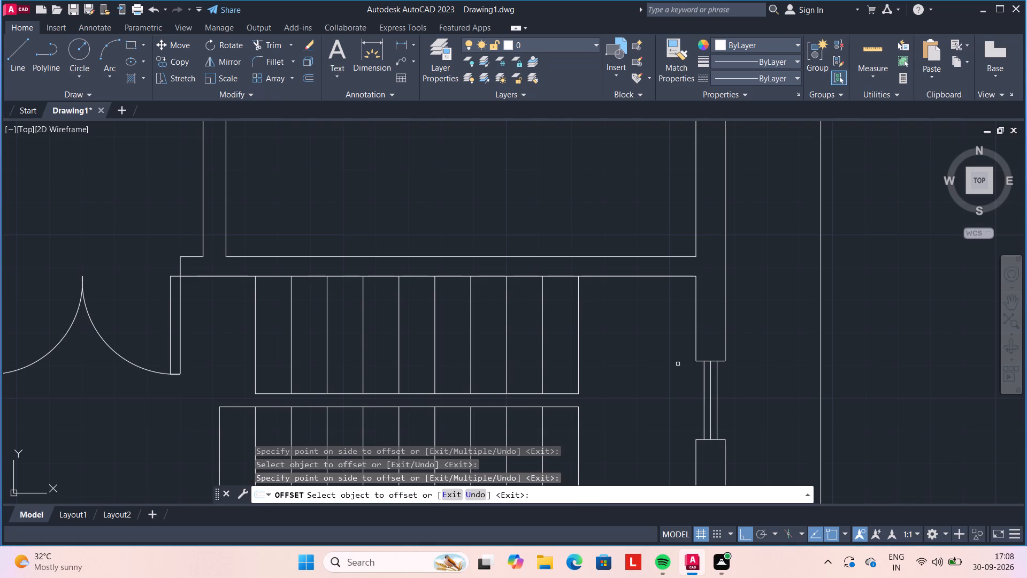
{"action": "key", "text": "Escape"}
Offset the staircase window opening's north and south end lines 3" into the opening.
{"action": "key", "text": "o"}
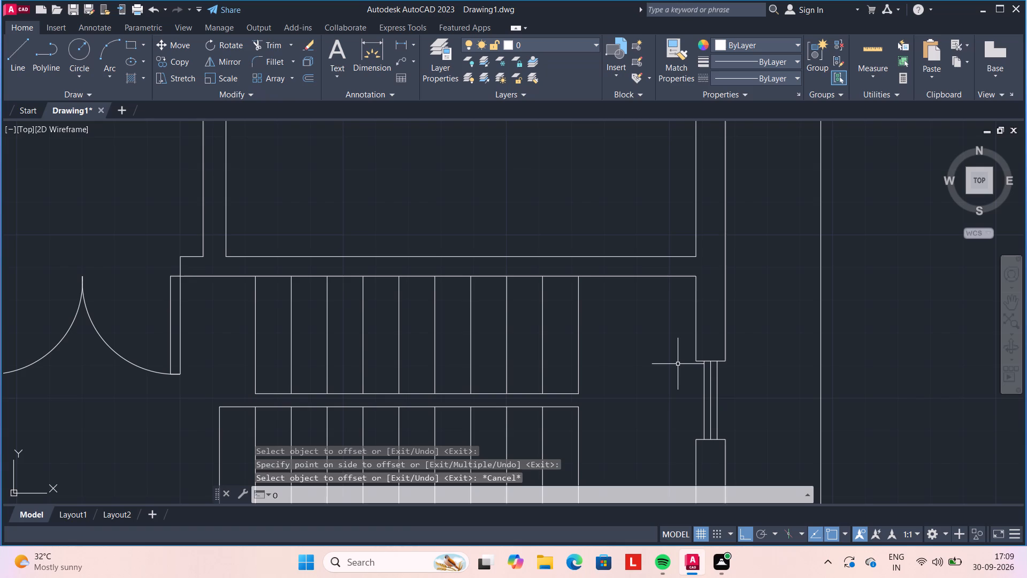
{"action": "key", "text": "Return"}
{"action": "key", "text": "3"}
{"action": "key", "text": "shift+quotedbl"}
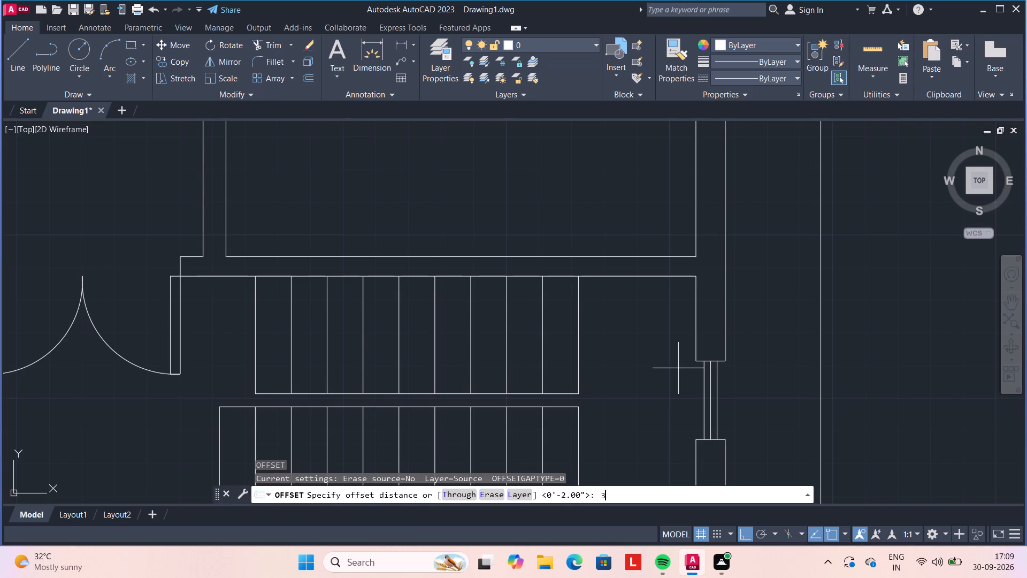
{"action": "key", "text": "Return"}
{"action": "scroll", "coordinate": [702, 366], "scroll_direction": "up", "scroll_amount": 3}
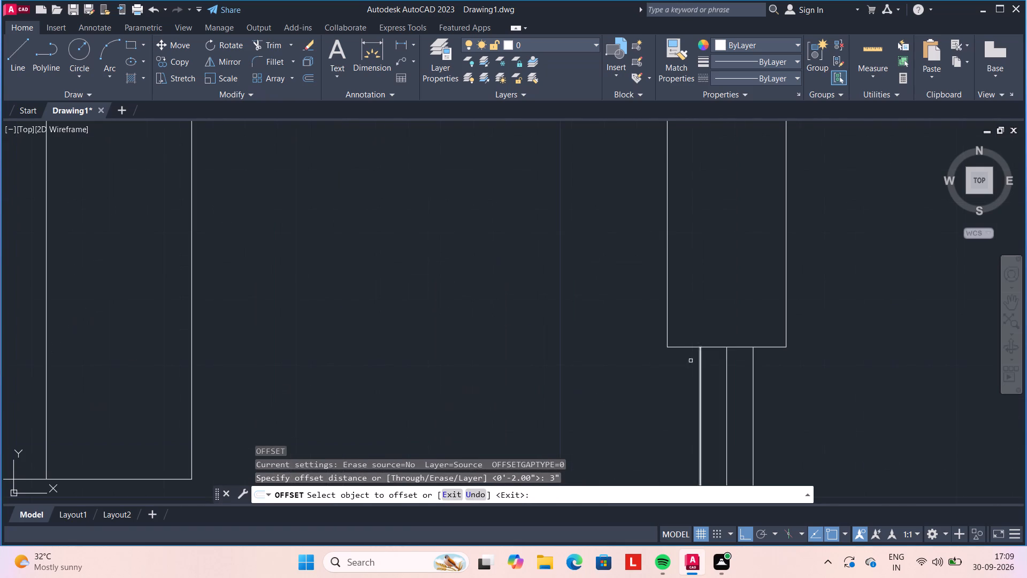
{"action": "left_click", "coordinate": [680, 348]}
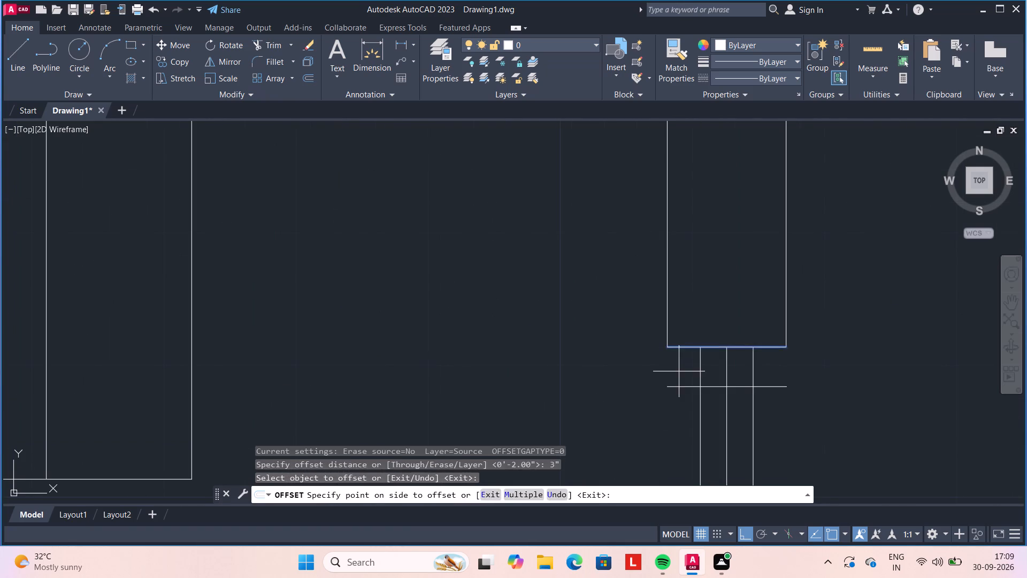
{"action": "left_click", "coordinate": [678, 372]}
{"action": "scroll", "coordinate": [678, 374], "scroll_direction": "down", "scroll_amount": 4}
{"action": "scroll", "coordinate": [687, 406], "scroll_direction": "up", "scroll_amount": 4}
{"action": "scroll", "coordinate": [685, 415], "scroll_direction": "down", "scroll_amount": 3}
{"action": "middle_click_drag", "start_coordinate": [694, 438], "coordinate": [705, 383]}
{"action": "scroll", "coordinate": [700, 382], "scroll_direction": "up", "scroll_amount": 1}
{"action": "left_click", "coordinate": [662, 372]}
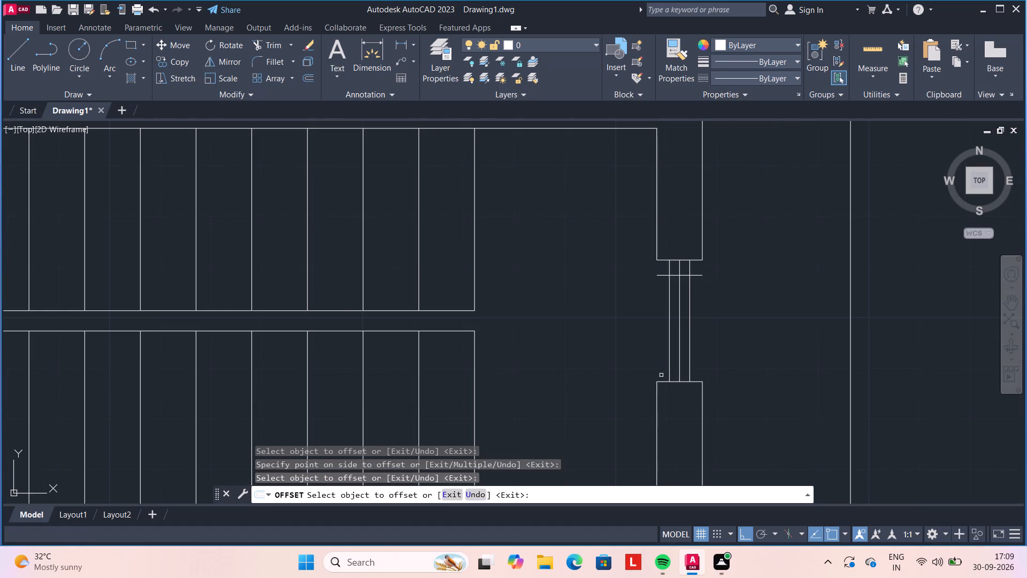
{"action": "left_click", "coordinate": [664, 381]}
{"action": "left_click", "coordinate": [661, 348]}
{"action": "key", "text": "Escape"}
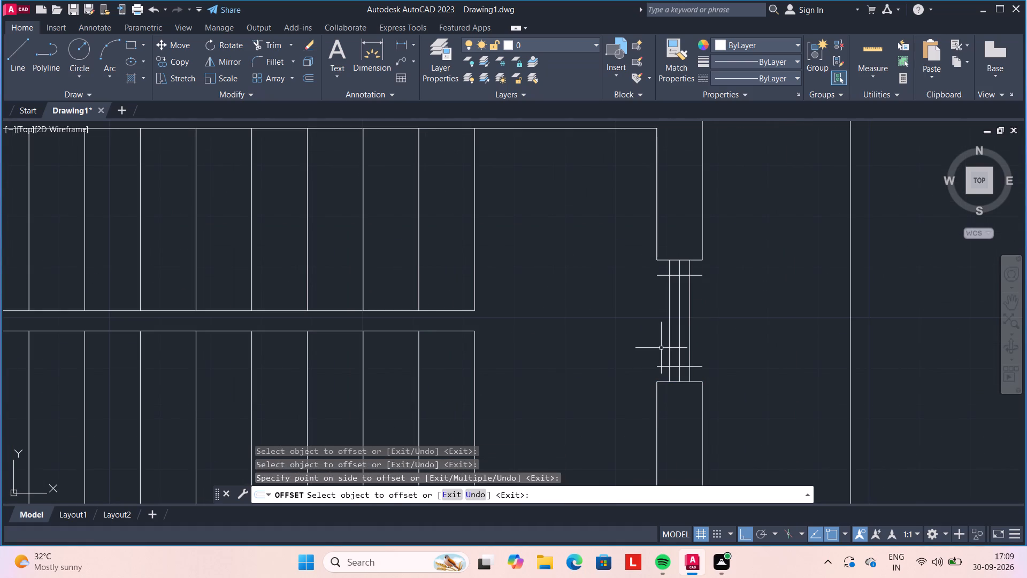
Draw lines along the inner and outer wall faces to close both sides of the staircase window opening.
{"action": "key", "text": "l"}
{"action": "key", "text": "Return"}
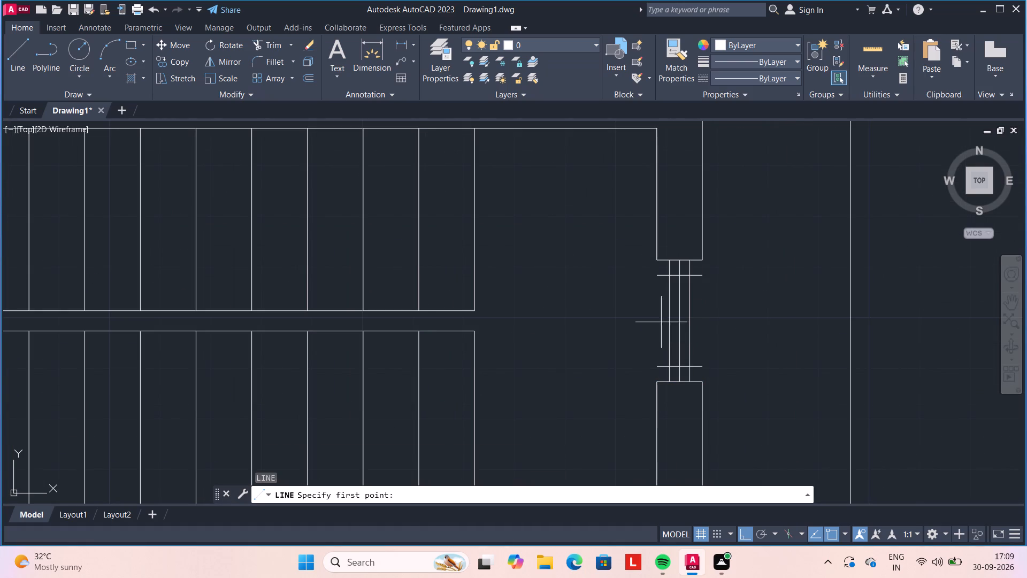
{"action": "left_click", "coordinate": [659, 265]}
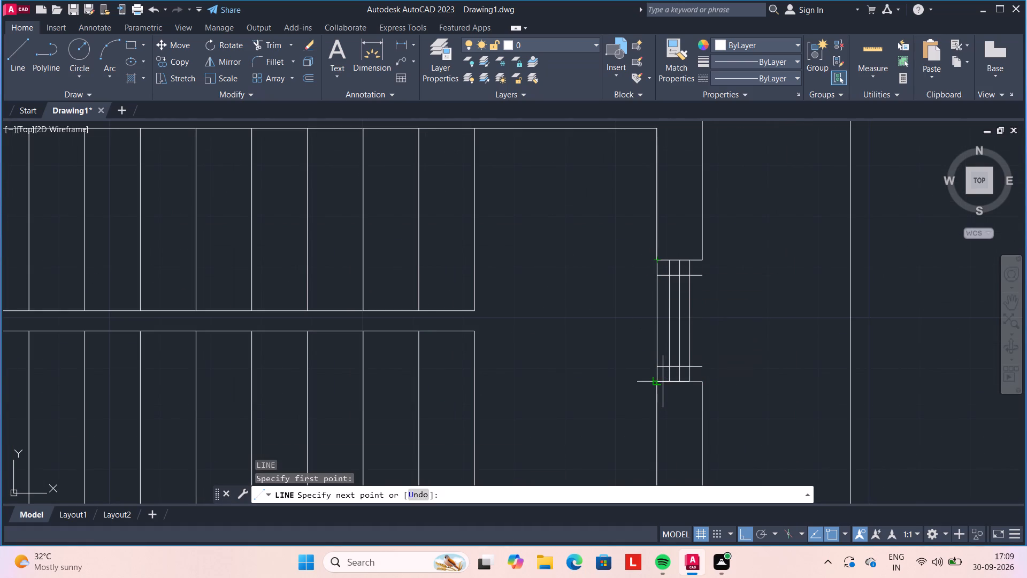
{"action": "left_click", "coordinate": [659, 384]}
{"action": "key", "text": "Escape"}
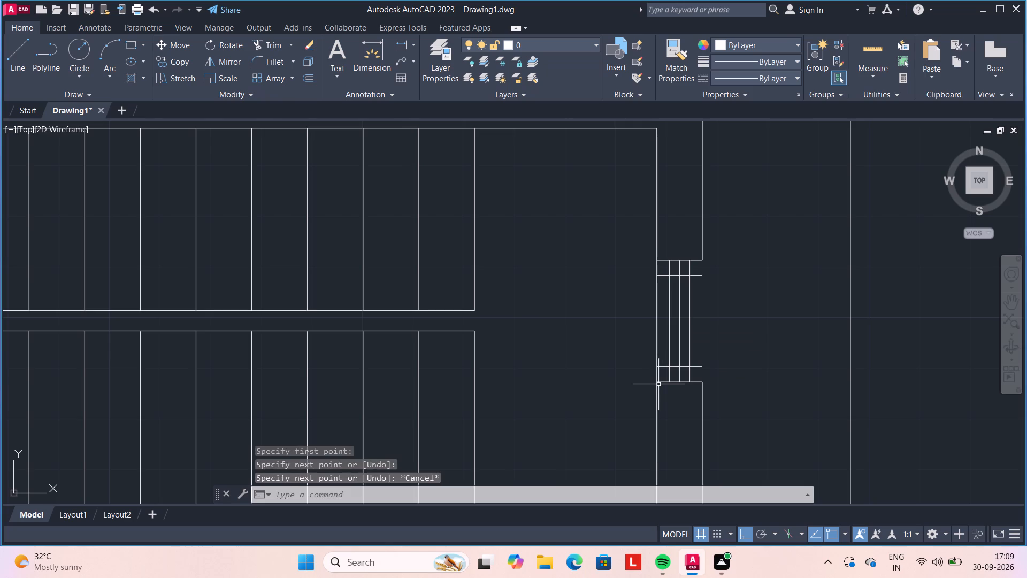
{"action": "key", "text": "l"}
{"action": "key", "text": "Return"}
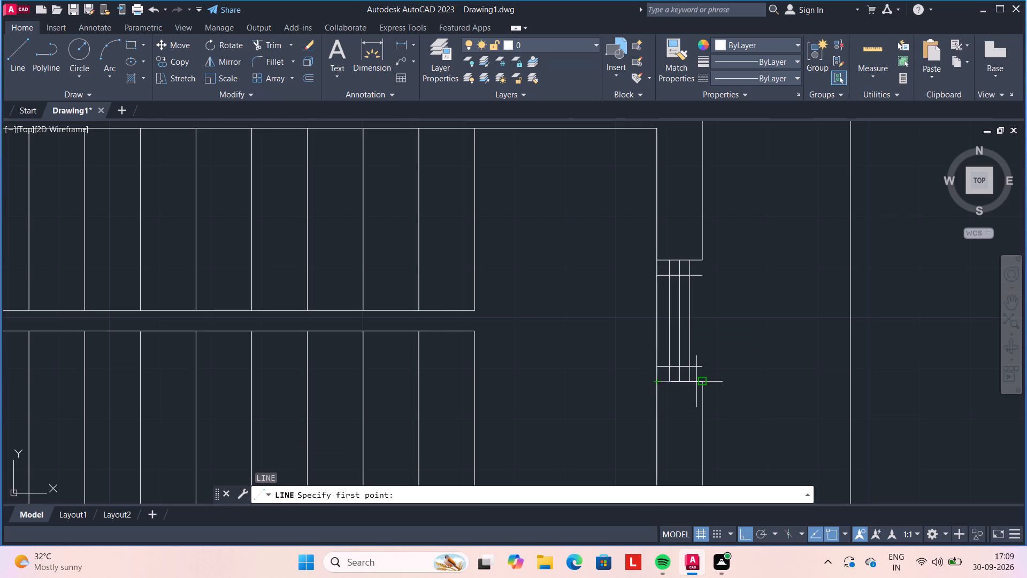
{"action": "left_click", "coordinate": [703, 385]}
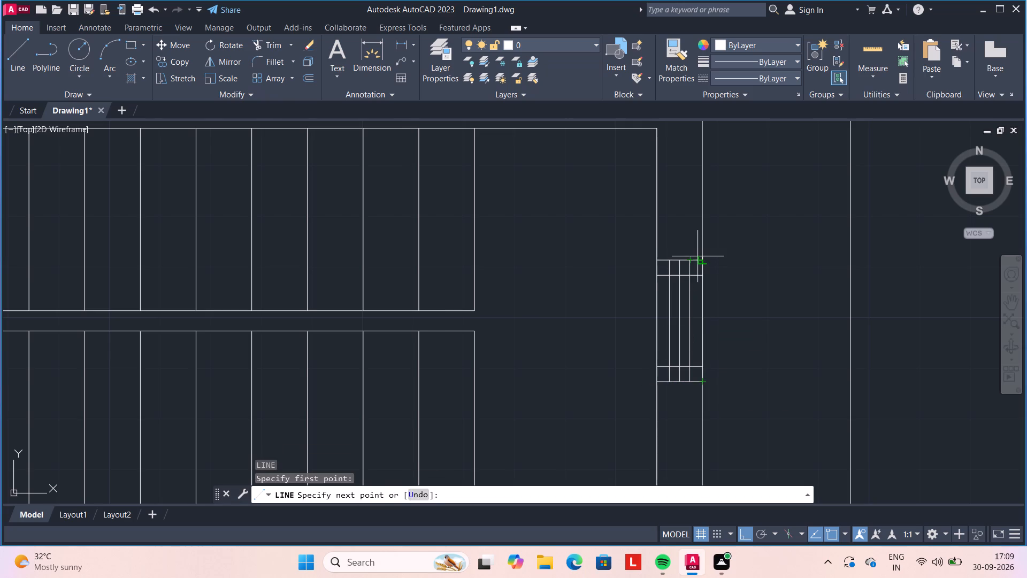
{"action": "scroll", "coordinate": [700, 261], "scroll_direction": "up", "scroll_amount": 3}
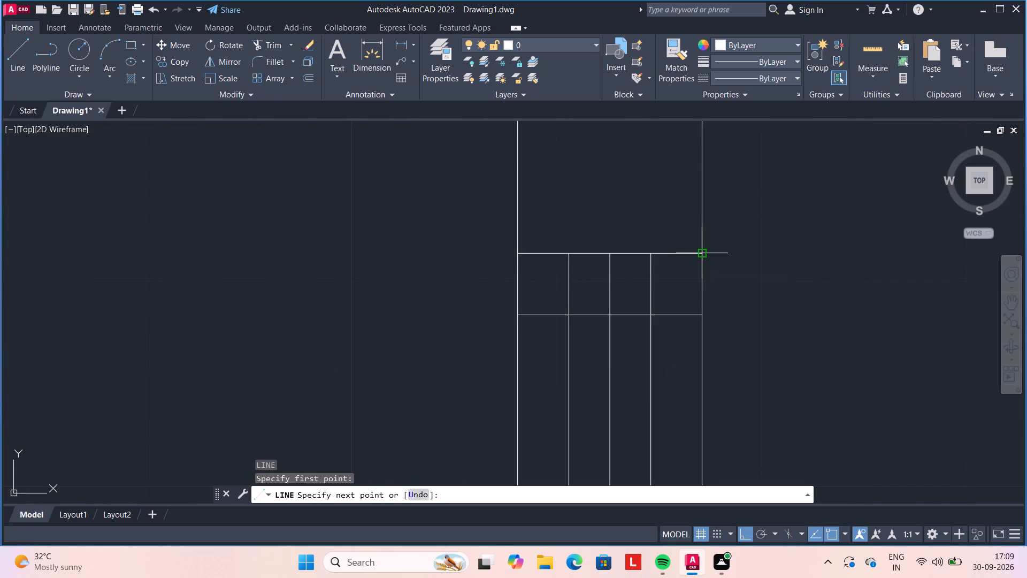
{"action": "left_click", "coordinate": [702, 256]}
{"action": "key", "text": "Escape"}
{"action": "scroll", "coordinate": [693, 327], "scroll_direction": "down", "scroll_amount": 1}
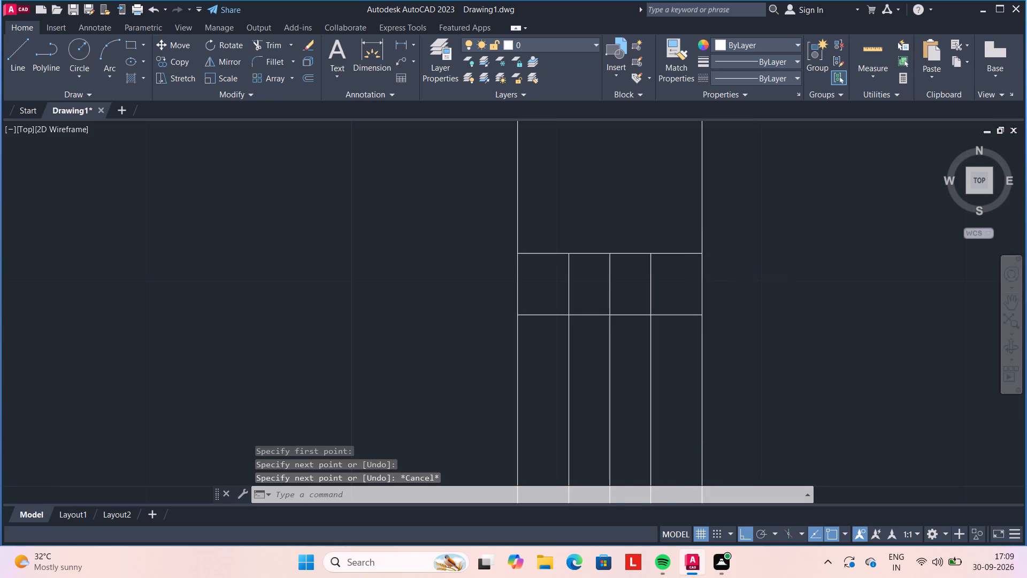
Trim the 3" offset lines outside the window's two outer frame lines, and the centre line's ends beyond them.
{"action": "type", "text": "TR"}
{"action": "key", "text": "space"}
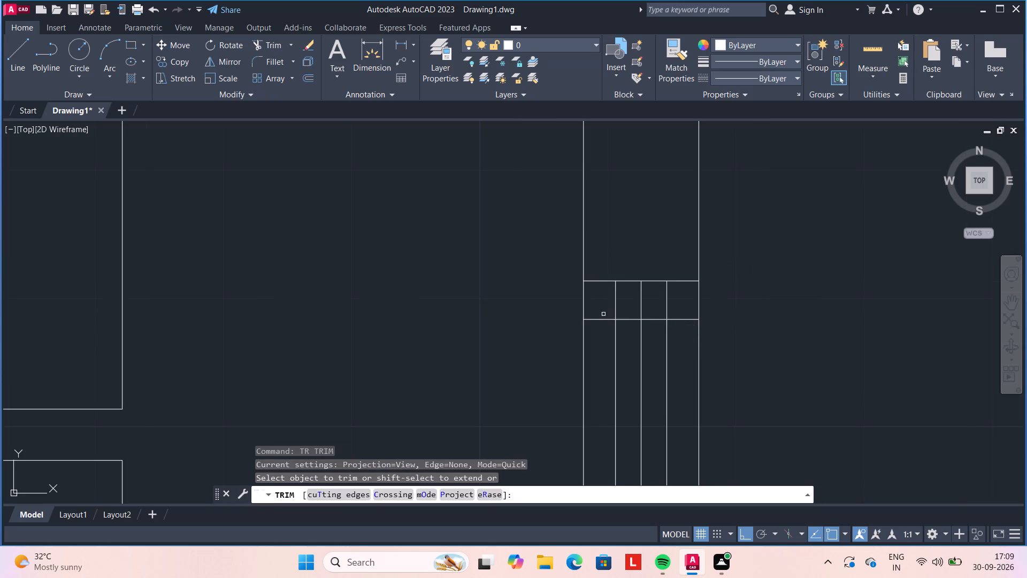
{"action": "left_click", "coordinate": [607, 305]}
{"action": "left_click", "coordinate": [606, 349]}
{"action": "left_click", "coordinate": [641, 308]}
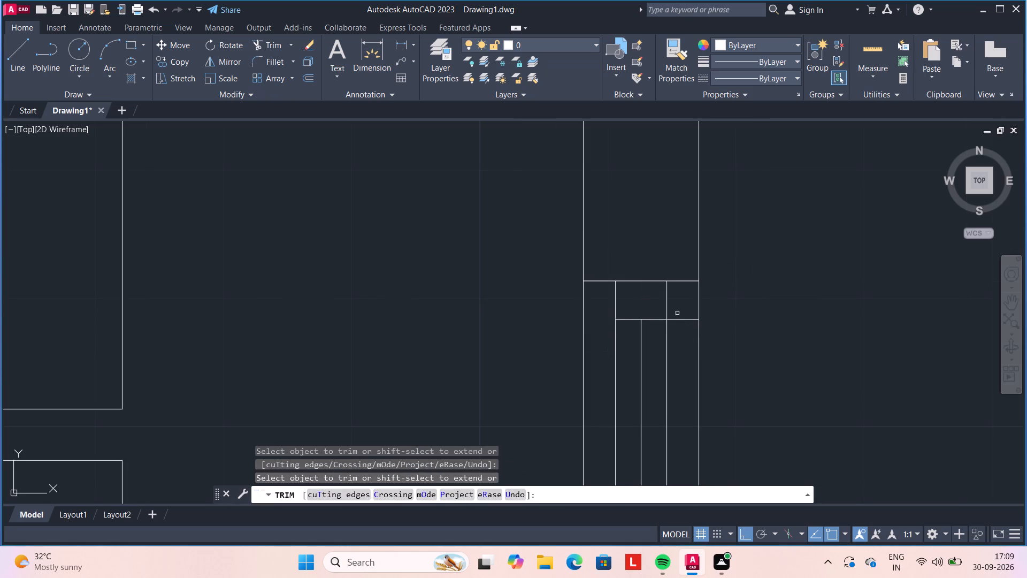
{"action": "left_click", "coordinate": [681, 311]}
{"action": "left_click", "coordinate": [686, 345]}
{"action": "scroll", "coordinate": [686, 345], "scroll_direction": "down", "scroll_amount": 3}
{"action": "scroll", "coordinate": [683, 406], "scroll_direction": "up", "scroll_amount": 3}
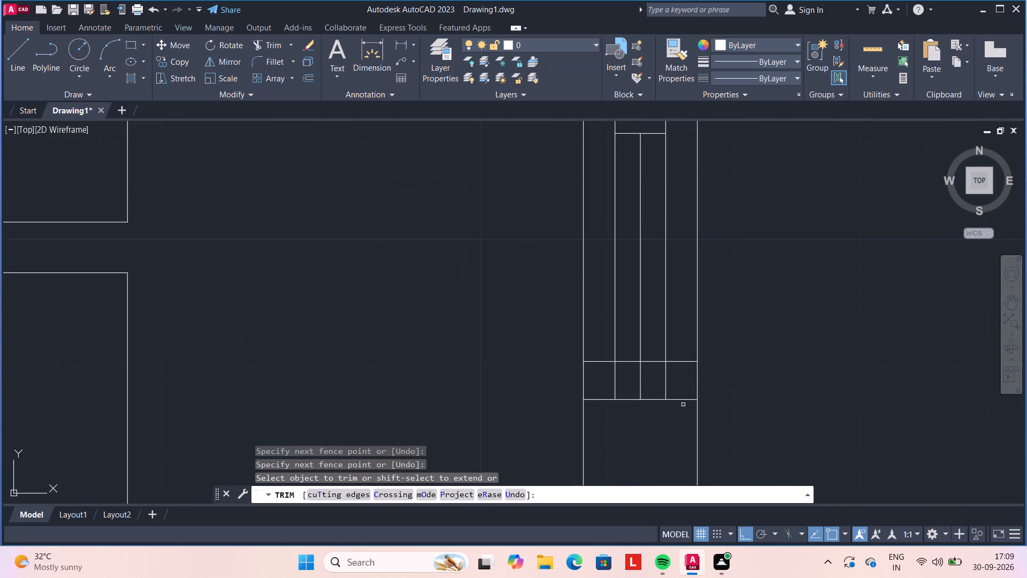
{"action": "left_click", "coordinate": [679, 352]}
{"action": "left_click", "coordinate": [677, 371]}
{"action": "left_click", "coordinate": [604, 343]}
{"action": "left_click", "coordinate": [602, 372]}
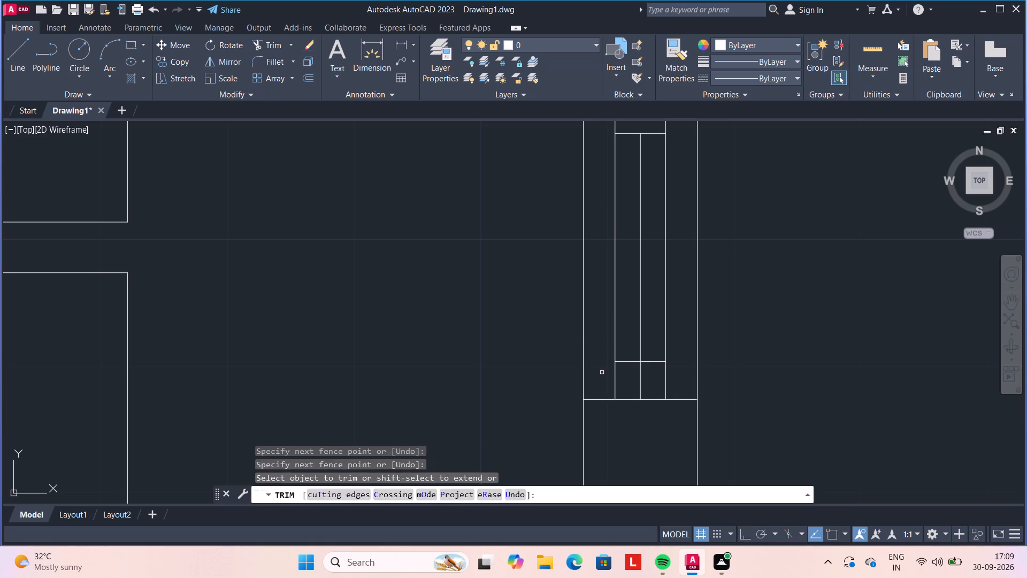
{"action": "left_click", "coordinate": [639, 381]}
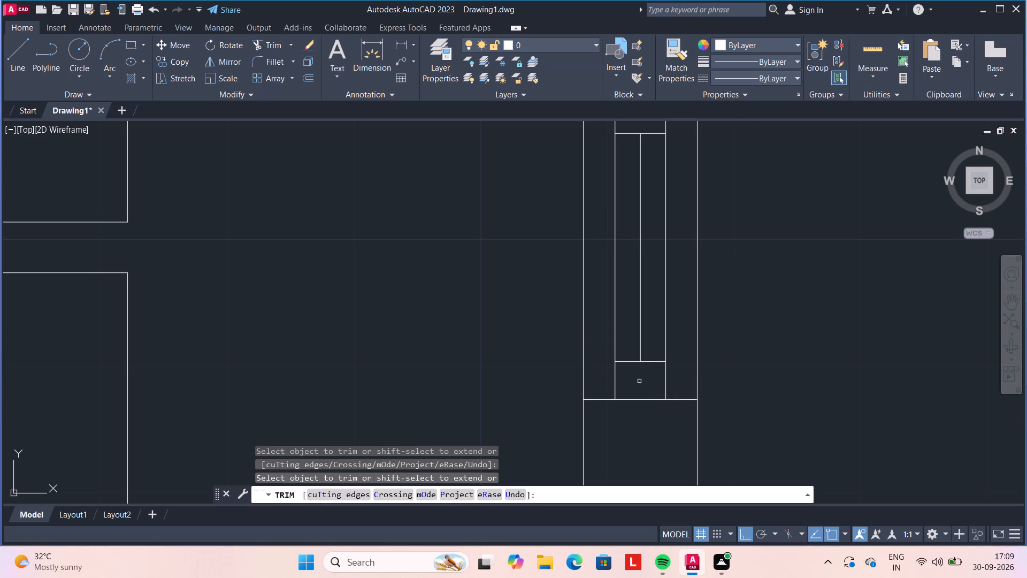
{"action": "key", "text": "Escape"}
Draw a line across the south wall 1' west of the lower stair flight's corner, and erase the 1' helper segment.
{"action": "scroll", "coordinate": [698, 361], "scroll_direction": "down", "scroll_amount": 3}
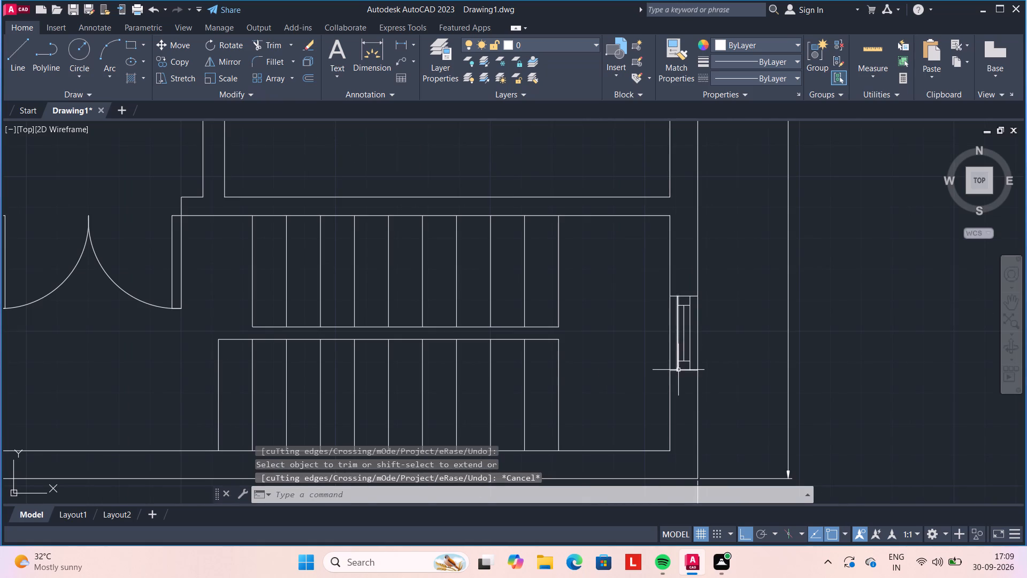
{"action": "scroll", "coordinate": [719, 386], "scroll_direction": "down", "scroll_amount": 2}
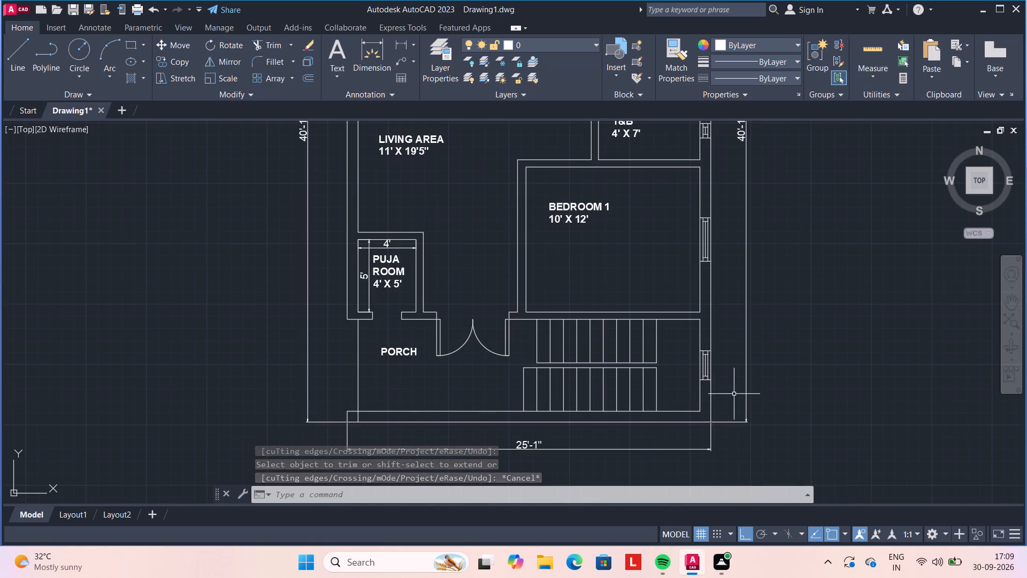
{"action": "middle_click_drag", "start_coordinate": [734, 394], "coordinate": [726, 274]}
{"action": "scroll", "coordinate": [727, 274], "scroll_direction": "down", "scroll_amount": 1}
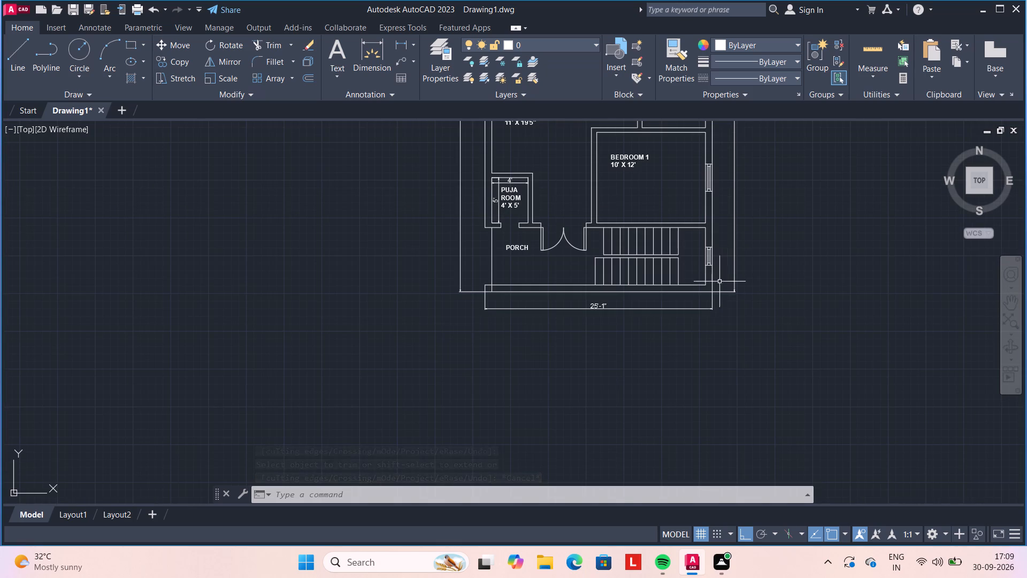
{"action": "scroll", "coordinate": [533, 292], "scroll_direction": "up", "scroll_amount": 2}
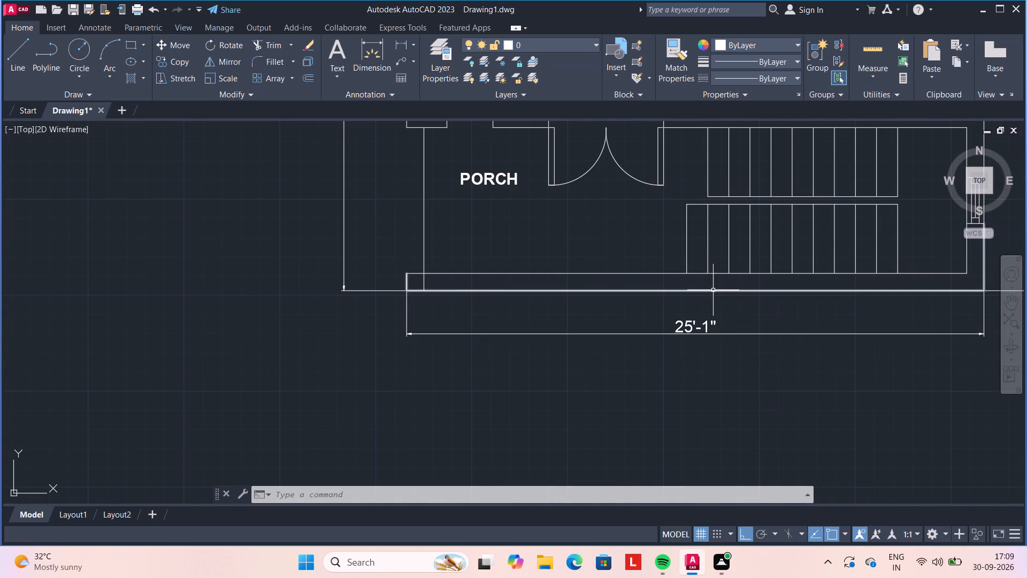
{"action": "key", "text": "l"}
{"action": "key", "text": "Return"}
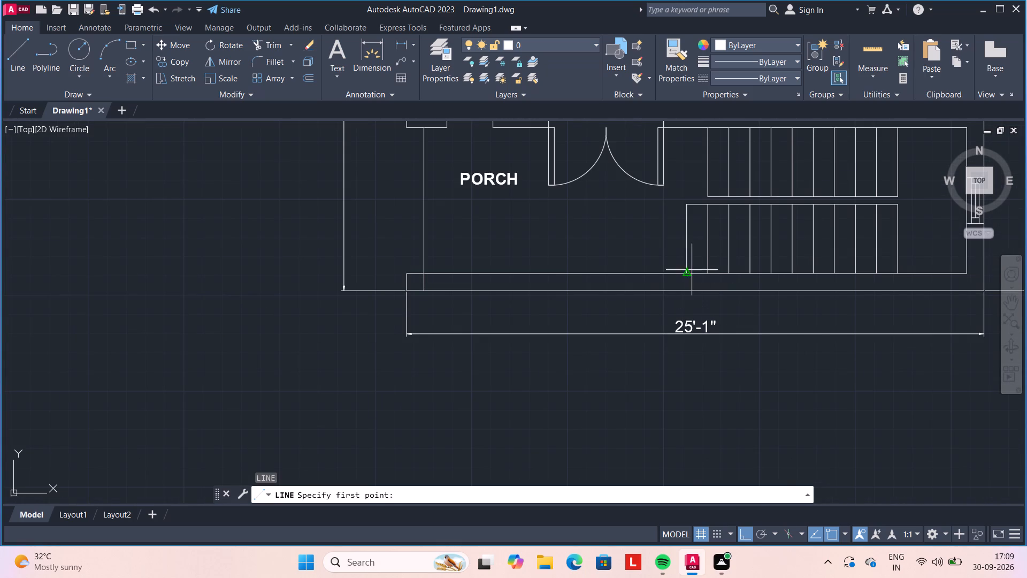
{"action": "scroll", "coordinate": [687, 273], "scroll_direction": "up", "scroll_amount": 3}
{"action": "left_click", "coordinate": [672, 275]}
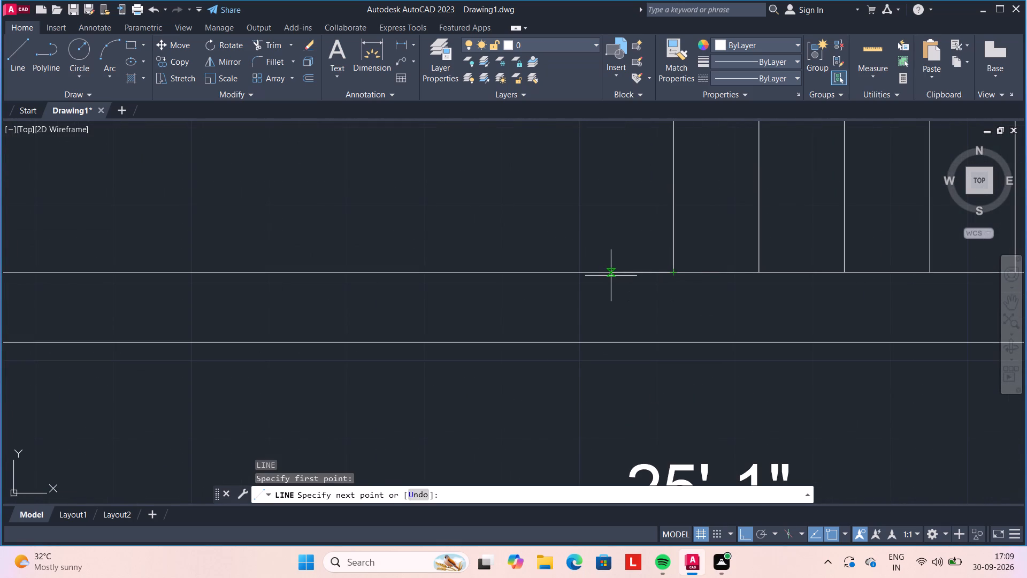
{"action": "type", "text": "1'"}
{"action": "key", "text": "Return"}
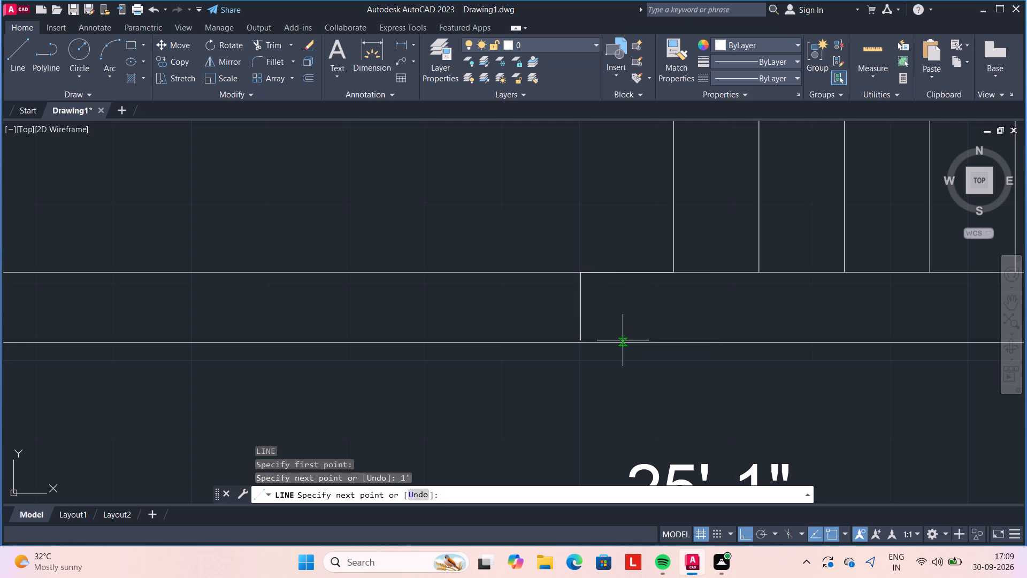
{"action": "left_click", "coordinate": [584, 342]}
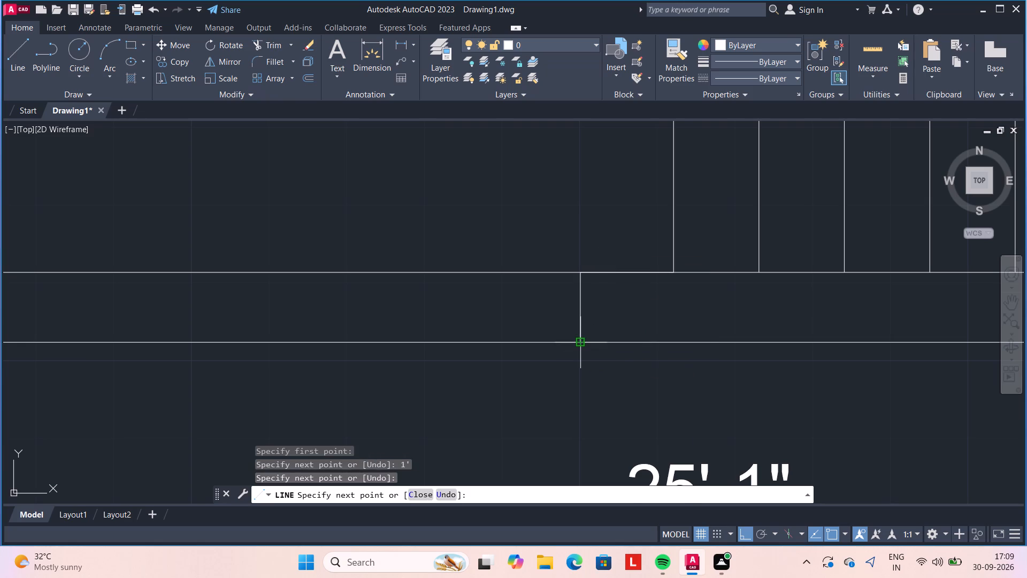
{"action": "key", "text": "Escape"}
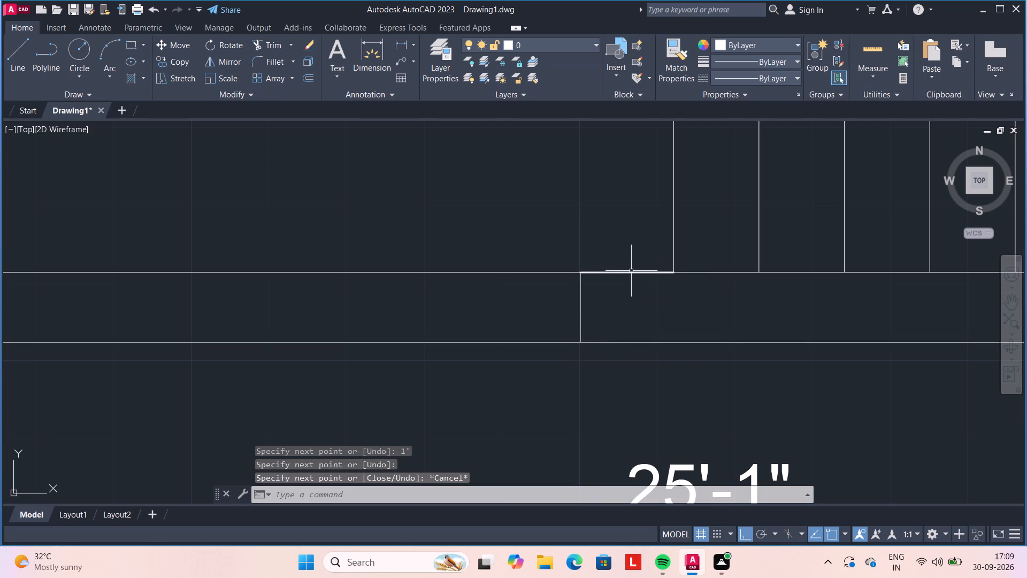
{"action": "left_click", "coordinate": [631, 271]}
{"action": "key", "text": "Delete"}
Trim both south wall face lines between the porch's west wall line and the new cross line to open the wall.
{"action": "scroll", "coordinate": [655, 295], "scroll_direction": "down", "scroll_amount": 1}
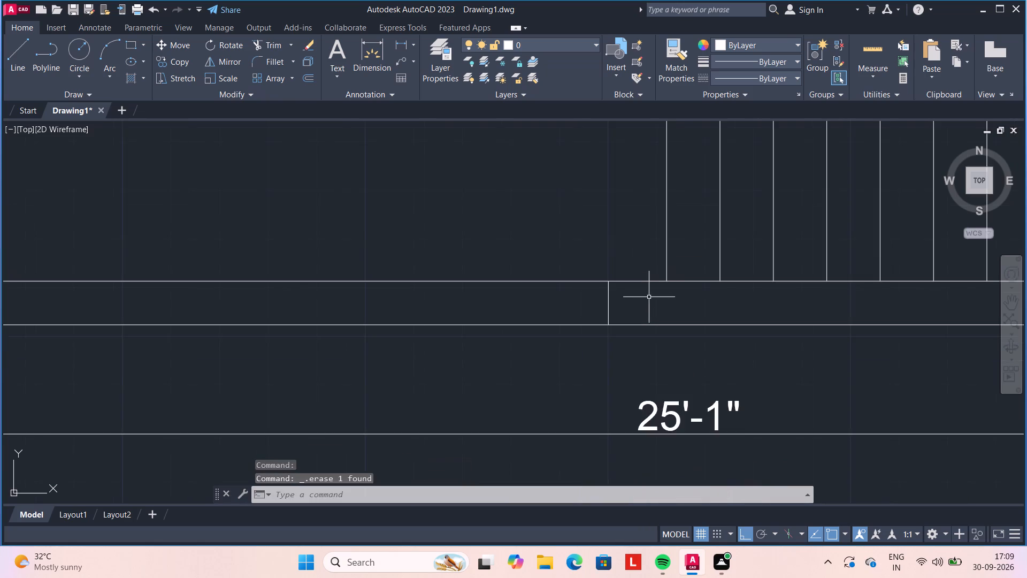
{"action": "scroll", "coordinate": [647, 299], "scroll_direction": "down", "scroll_amount": 3}
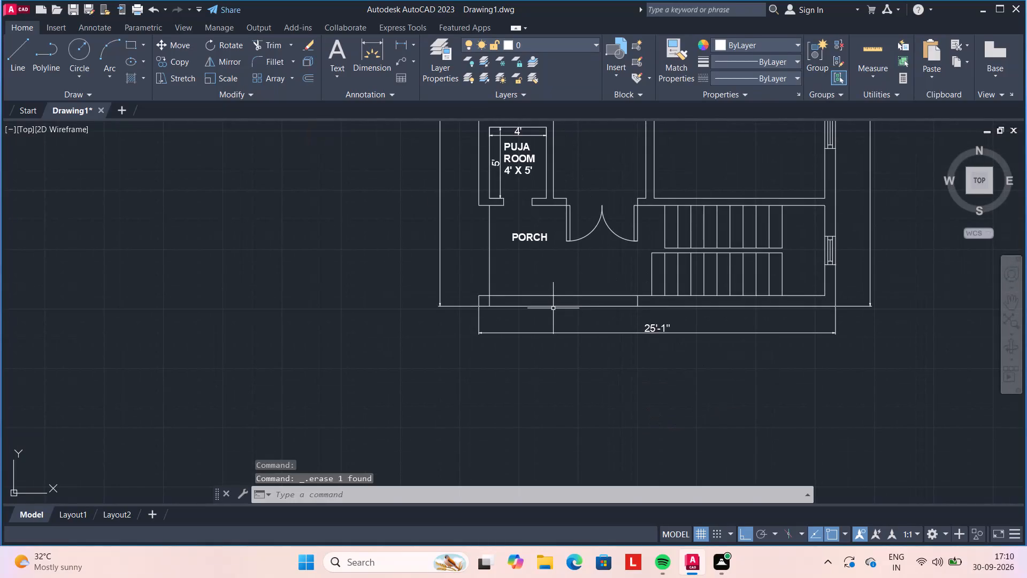
{"action": "key", "text": "t"}
{"action": "type", "text": "R"}
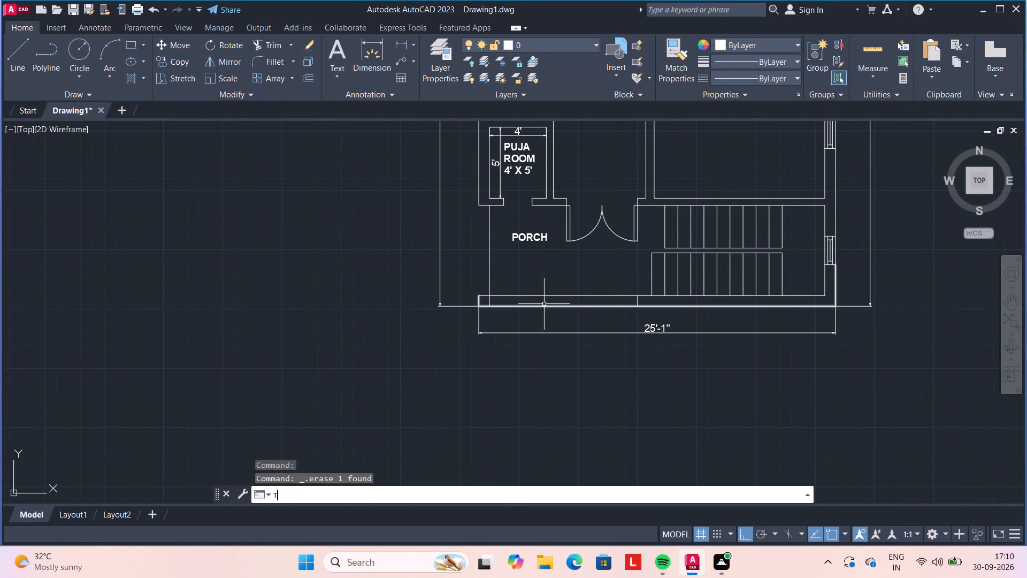
{"action": "key", "text": "space"}
{"action": "left_click", "coordinate": [545, 292]}
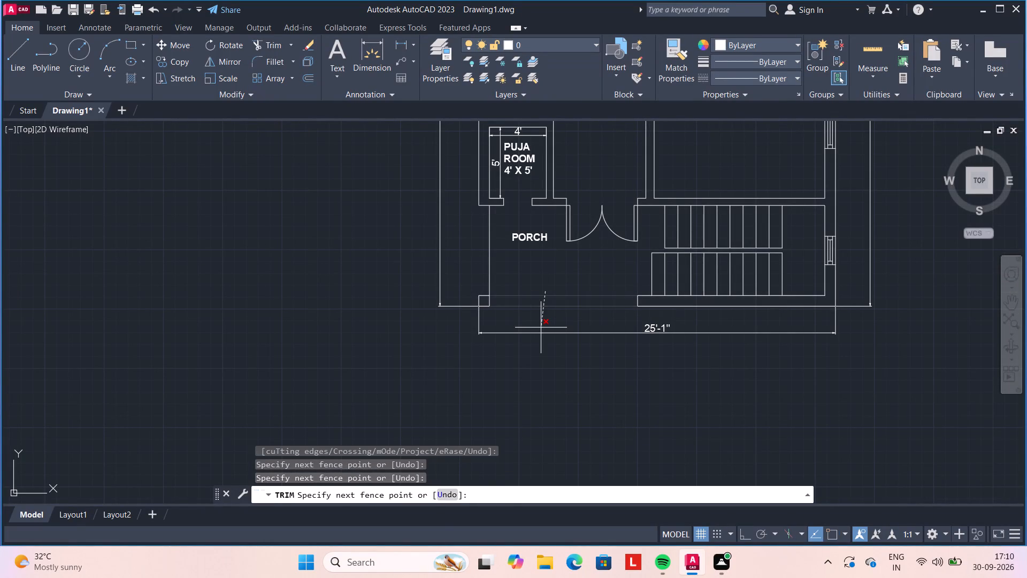
{"action": "left_click", "coordinate": [541, 328]}
{"action": "key", "text": "Escape"}
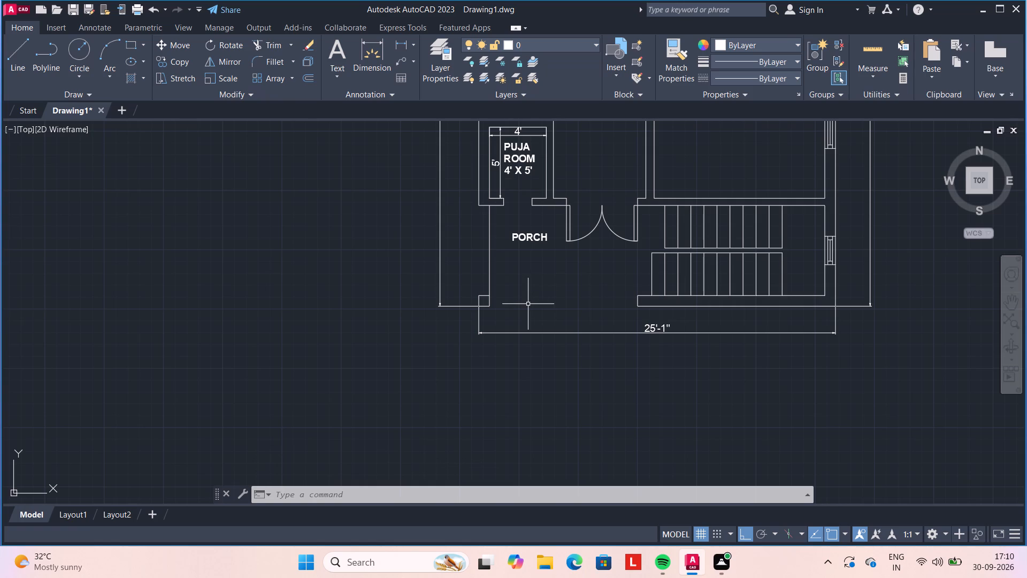
Draw a line along the inner wall face across the porch's south opening, joining the two wall ends.
{"action": "key", "text": "l"}
{"action": "key", "text": "Return"}
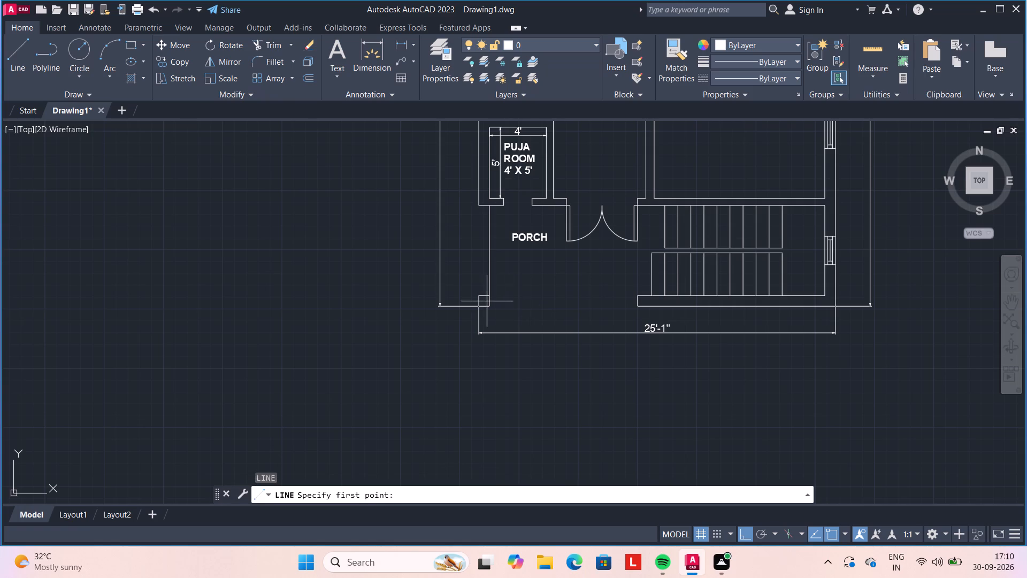
{"action": "scroll", "coordinate": [483, 301], "scroll_direction": "up", "scroll_amount": 2}
{"action": "left_click", "coordinate": [497, 288]}
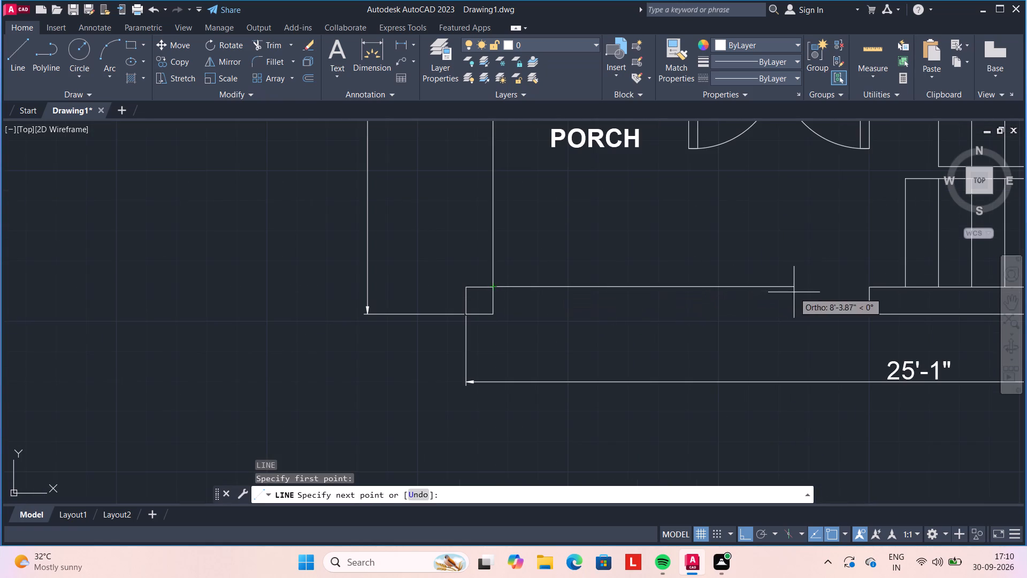
{"action": "left_click", "coordinate": [871, 292]}
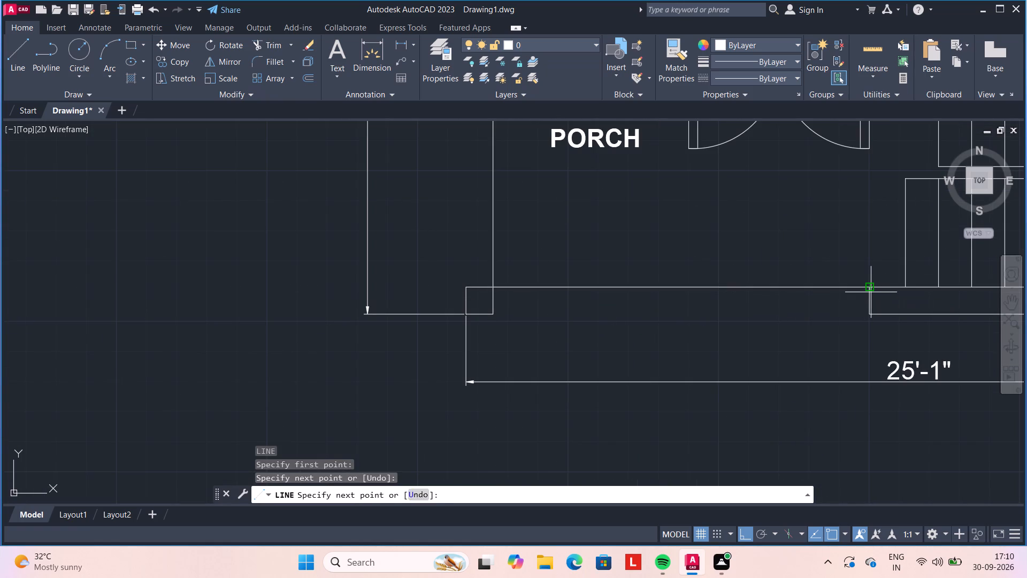
{"action": "key", "text": "Escape"}
Erase the two short jamb lines of the puja room's door opening onto the porch.
{"action": "scroll", "coordinate": [871, 328], "scroll_direction": "down", "scroll_amount": 4}
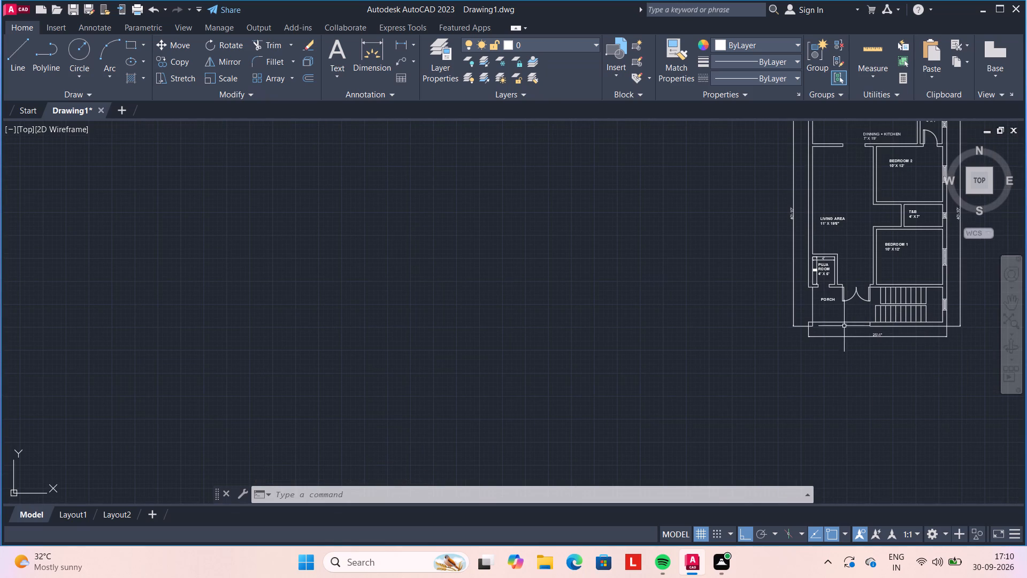
{"action": "scroll", "coordinate": [809, 279], "scroll_direction": "up", "scroll_amount": 4}
{"action": "scroll", "coordinate": [810, 279], "scroll_direction": "down", "scroll_amount": 2}
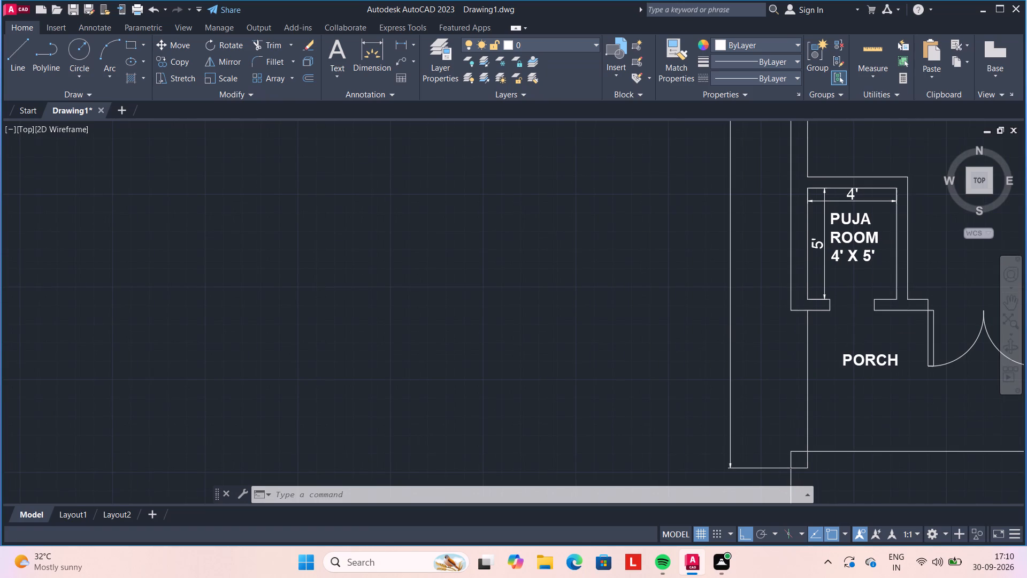
{"action": "scroll", "coordinate": [867, 295], "scroll_direction": "up", "scroll_amount": 3}
{"action": "scroll", "coordinate": [867, 295], "scroll_direction": "down", "scroll_amount": 2}
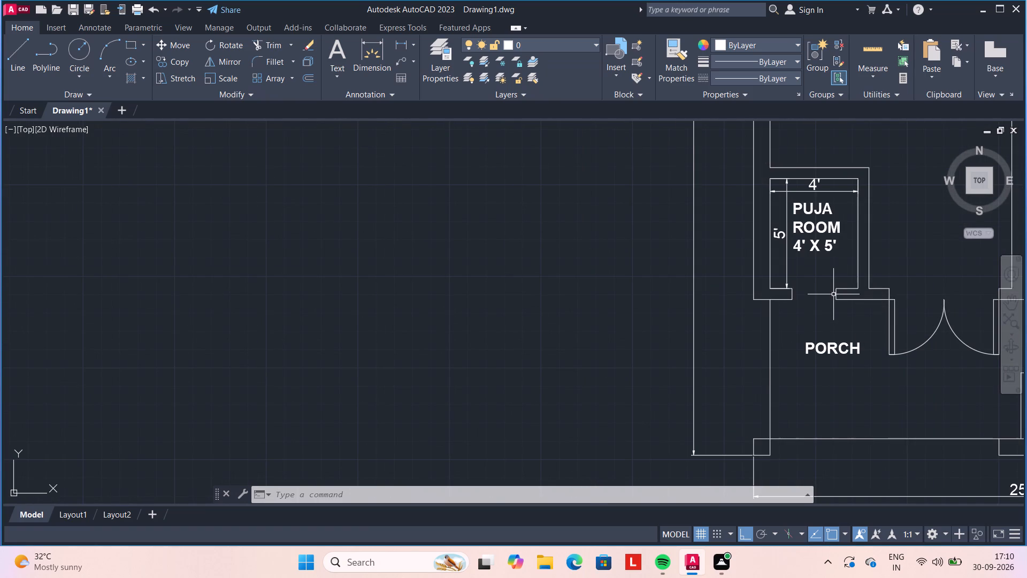
{"action": "left_click", "coordinate": [836, 296]}
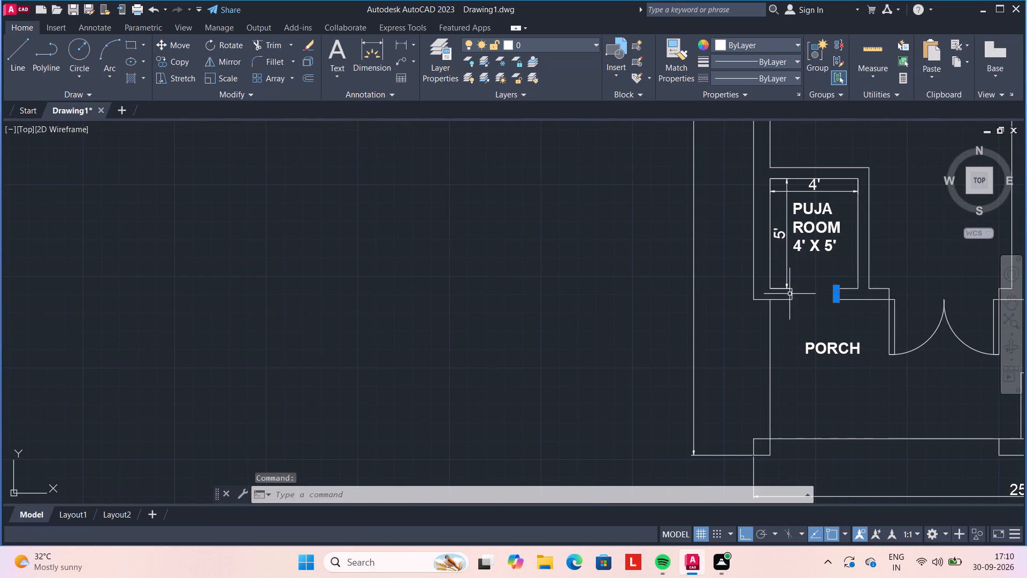
{"action": "left_click", "coordinate": [792, 293]}
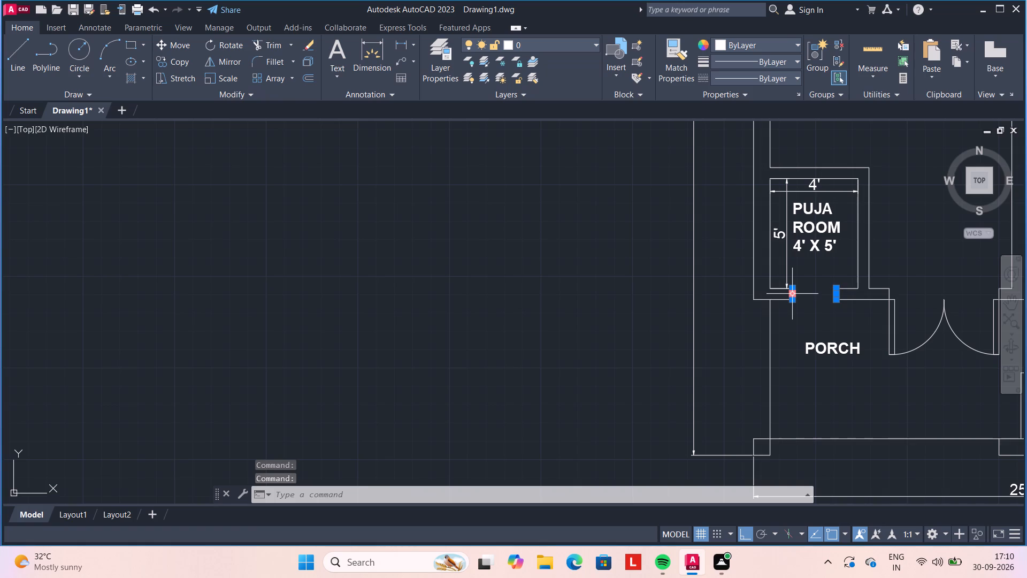
{"action": "key", "text": "Delete"}
Extend the inner and outer face lines east of the puja room door opening westward to close the wall.
{"action": "type", "text": "EX"}
{"action": "key", "text": "space"}
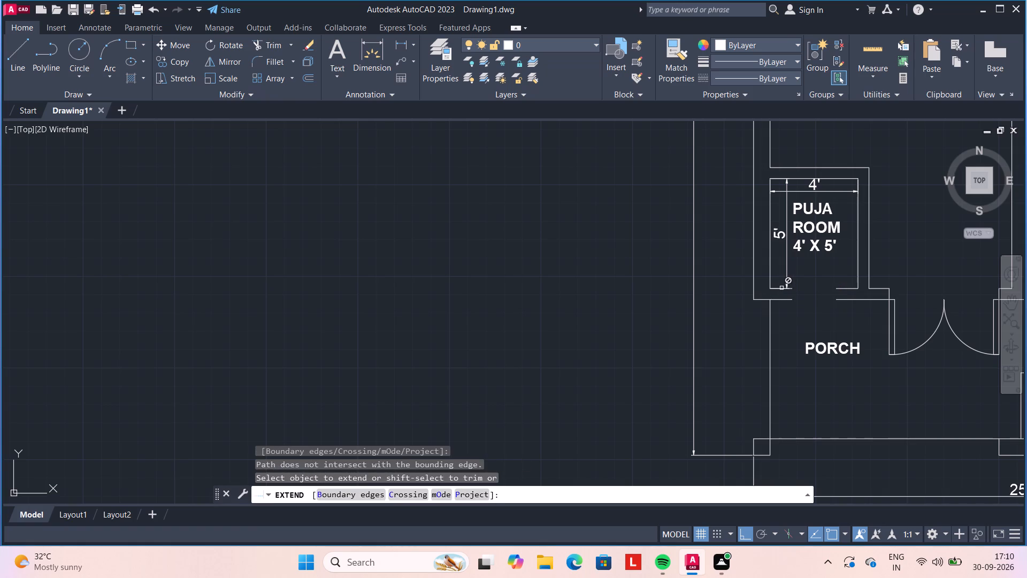
{"action": "left_click", "coordinate": [838, 287]}
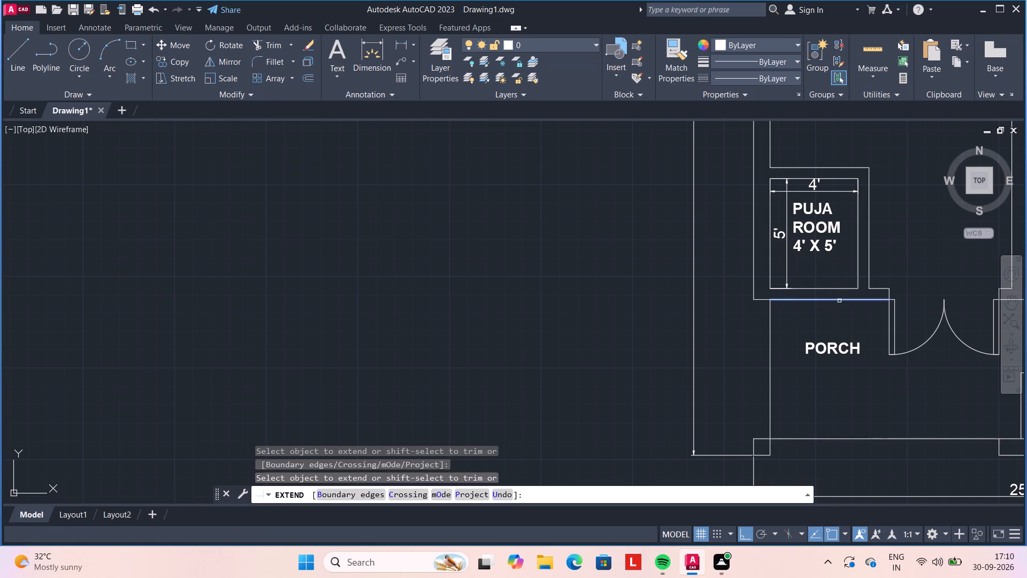
{"action": "left_click", "coordinate": [839, 300]}
{"action": "key", "text": "Escape"}
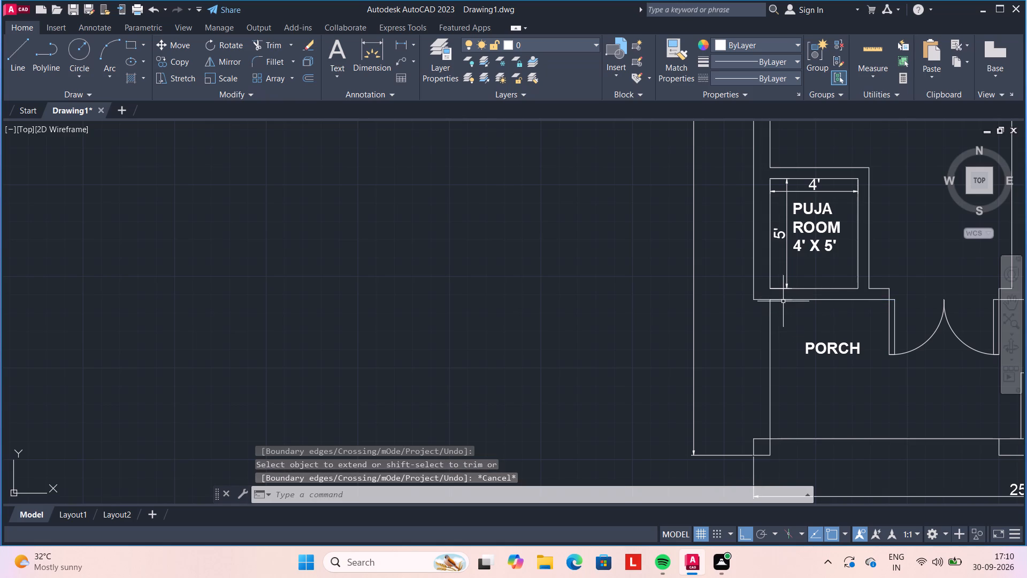
Erase the short leftover outer face segment at the puja room's southwest corner and extend the remaining line to the outer west wall.
{"action": "left_click", "coordinate": [761, 300]}
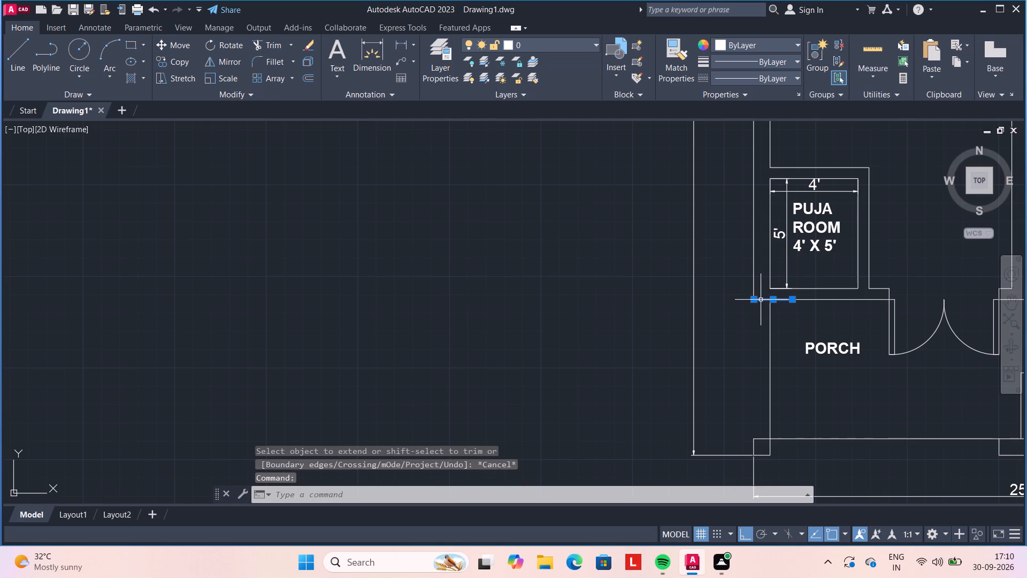
{"action": "key", "text": "Delete"}
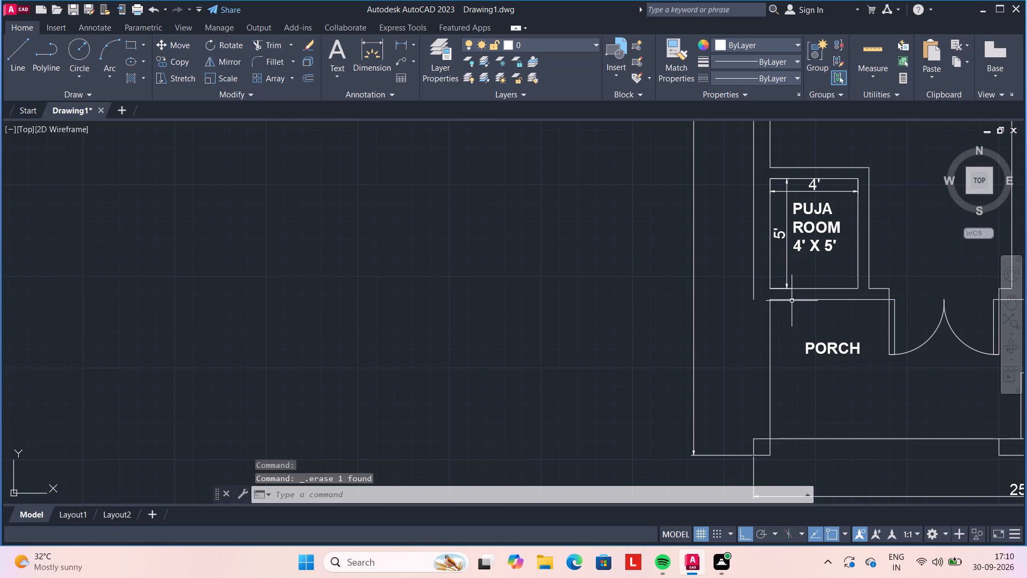
{"action": "type", "text": "EX"}
{"action": "key", "text": "space"}
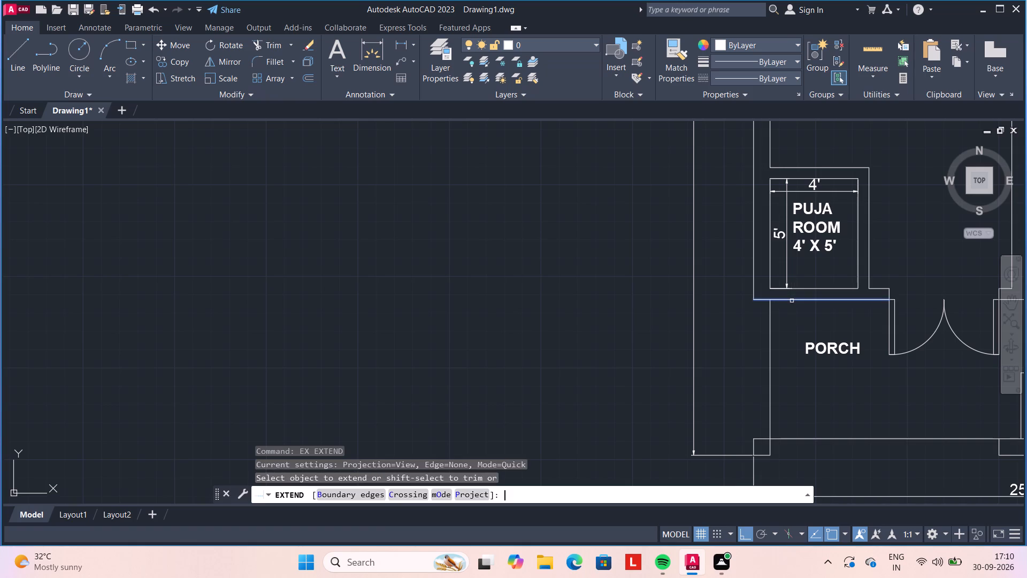
{"action": "left_click", "coordinate": [792, 301]}
{"action": "key", "text": "Escape"}
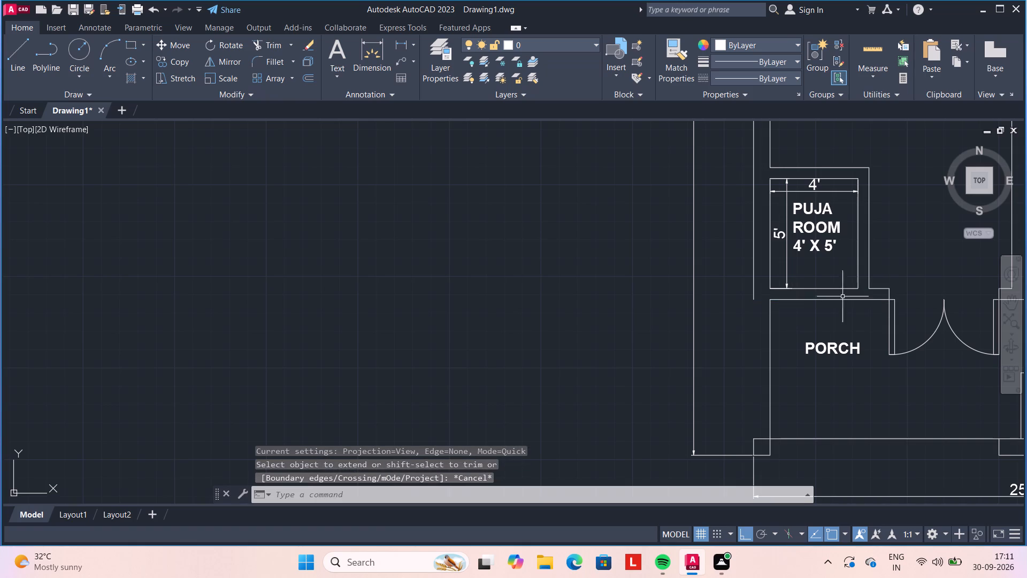
{"action": "type", "text": "EX"}
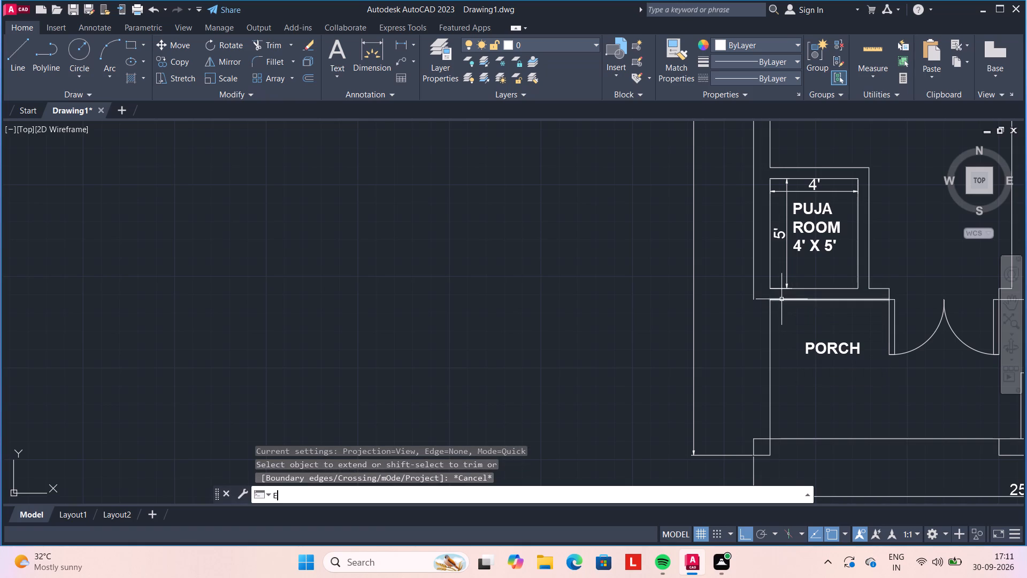
{"action": "key", "text": "space"}
{"action": "left_click", "coordinate": [781, 299]}
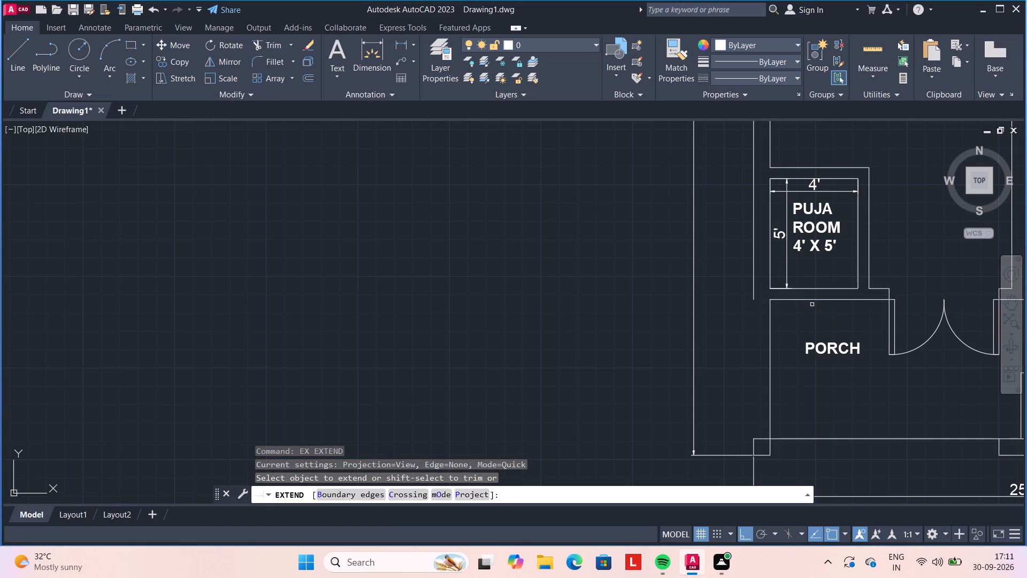
{"action": "left_click", "coordinate": [777, 301]}
{"action": "key", "text": "Escape"}
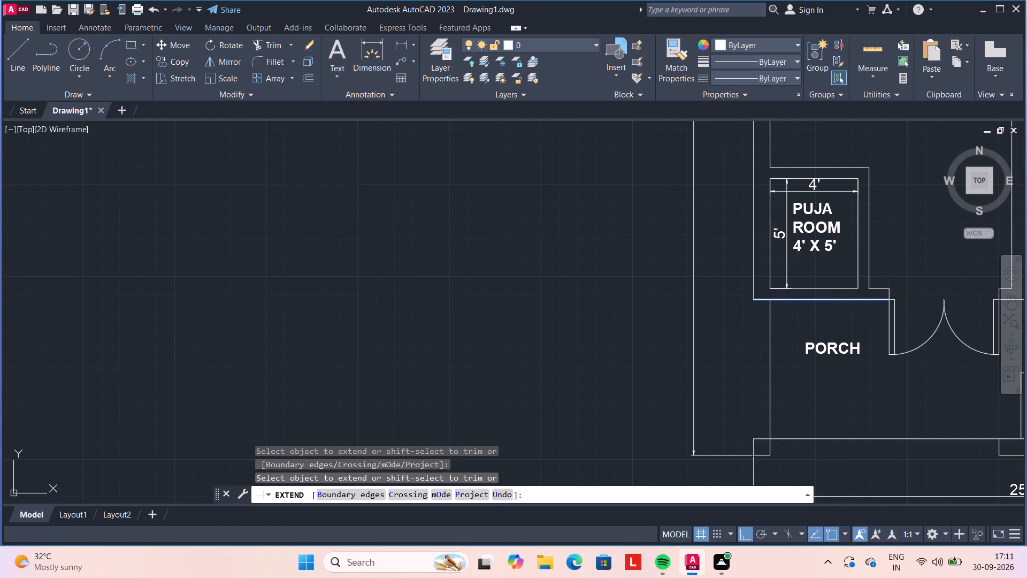
Draw a line across the puja room's south wall from the midpoint of its inner face to the outer face.
{"action": "scroll", "coordinate": [799, 291], "scroll_direction": "down", "scroll_amount": 2}
{"action": "scroll", "coordinate": [807, 280], "scroll_direction": "up", "scroll_amount": 3}
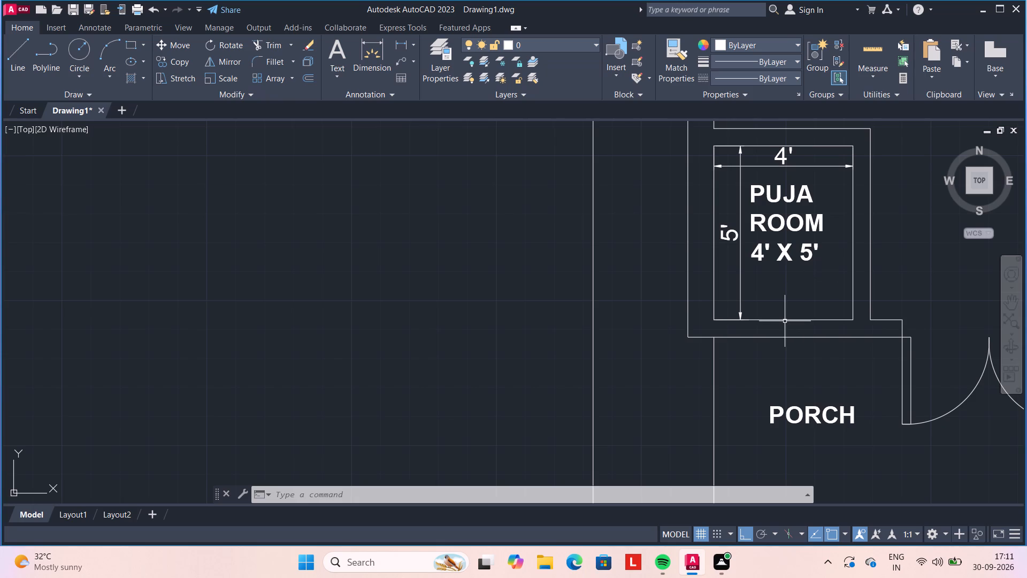
{"action": "key", "text": "l"}
{"action": "key", "text": "Return"}
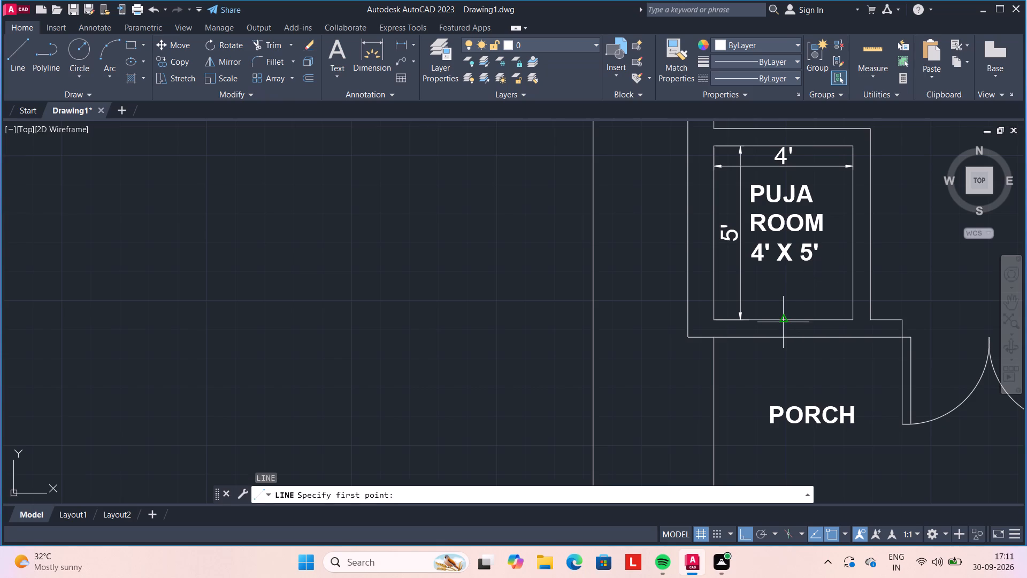
{"action": "scroll", "coordinate": [780, 323], "scroll_direction": "up", "scroll_amount": 1}
{"action": "left_click", "coordinate": [785, 321]}
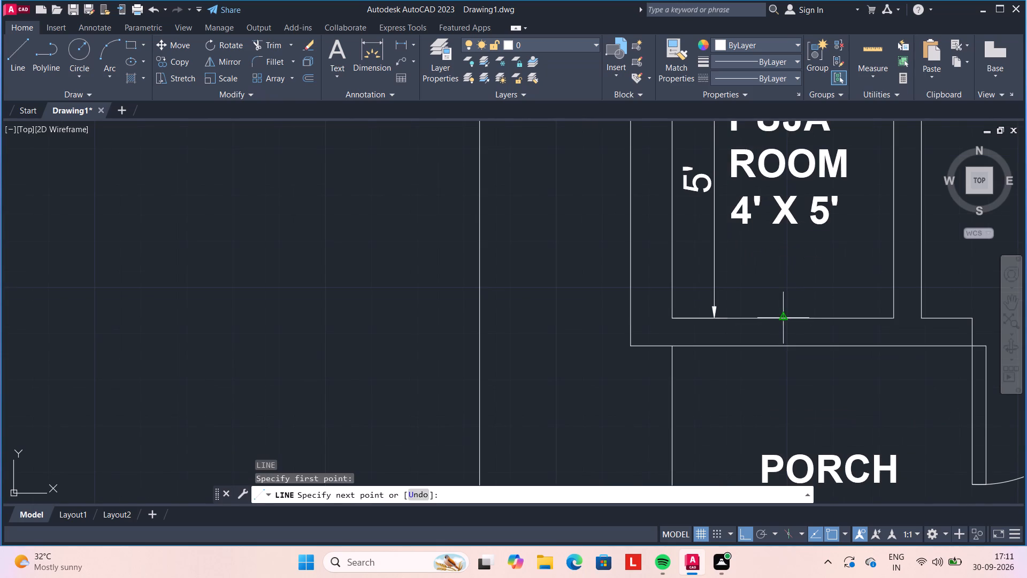
{"action": "left_click", "coordinate": [781, 343]}
{"action": "key", "text": "Escape"}
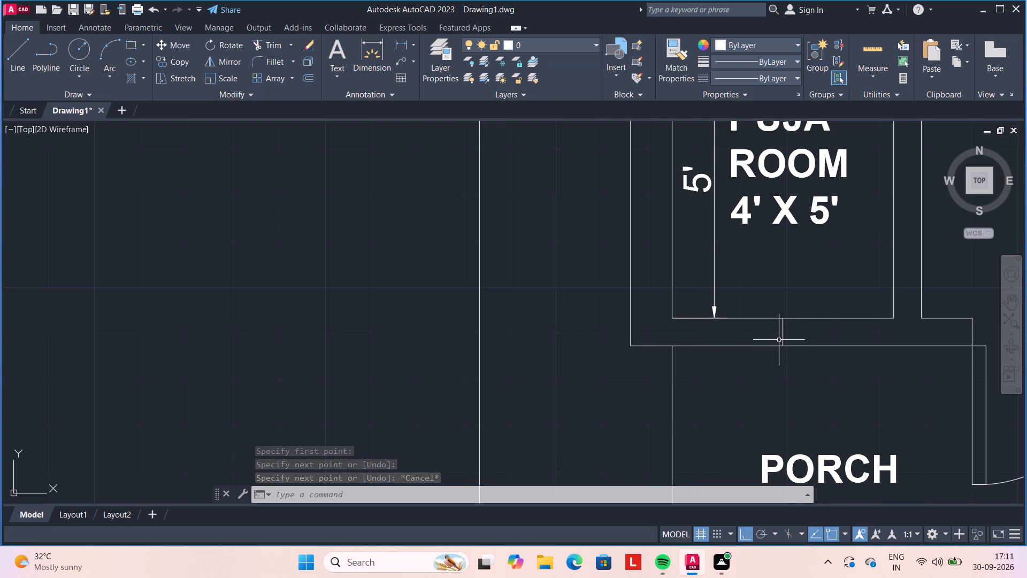
Offset the puja room wall's middle cross line 1' to both the west and the east.
{"action": "type", "text": "1'"}
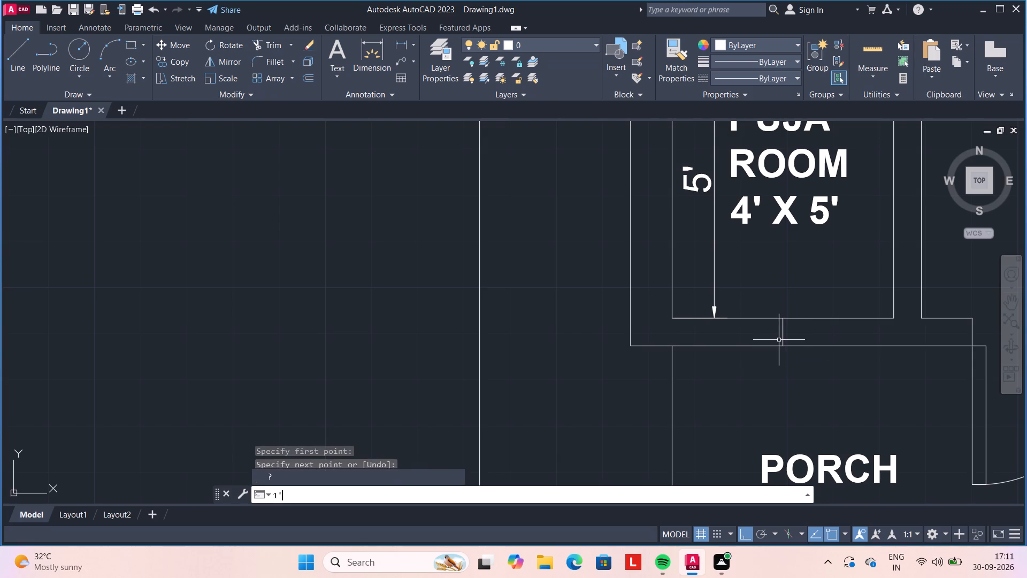
{"action": "key", "text": "Escape"}
{"action": "key", "text": "o"}
{"action": "key", "text": "Return"}
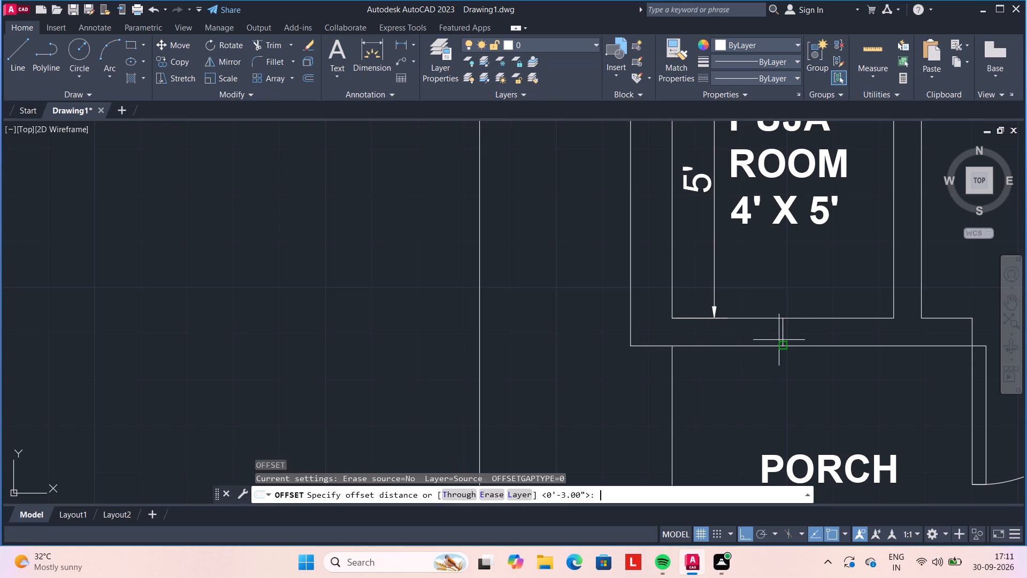
{"action": "key", "text": "1"}
{"action": "key", "text": "apostrophe"}
{"action": "key", "text": "Return"}
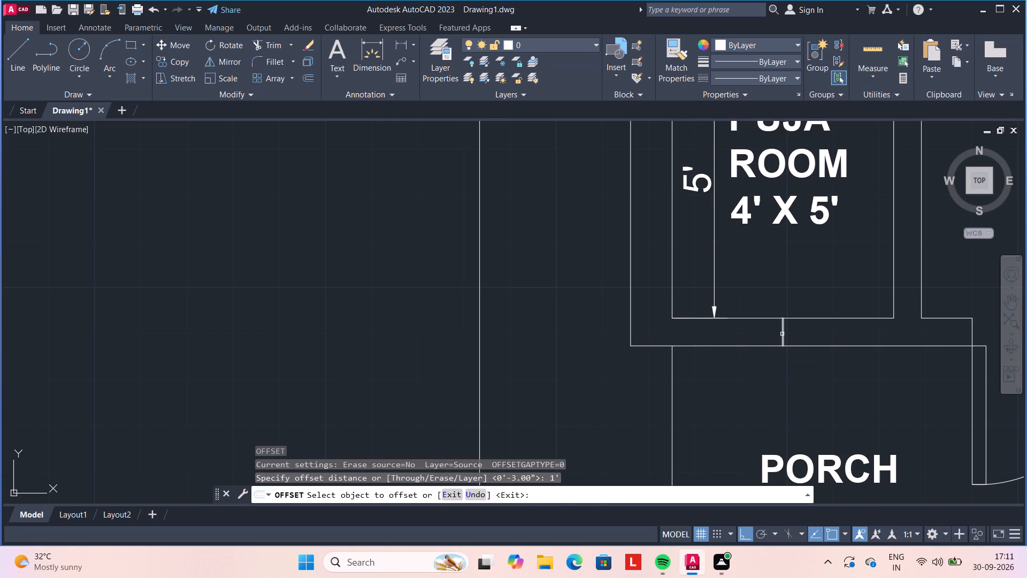
{"action": "left_click", "coordinate": [783, 334]}
{"action": "left_click", "coordinate": [749, 332]}
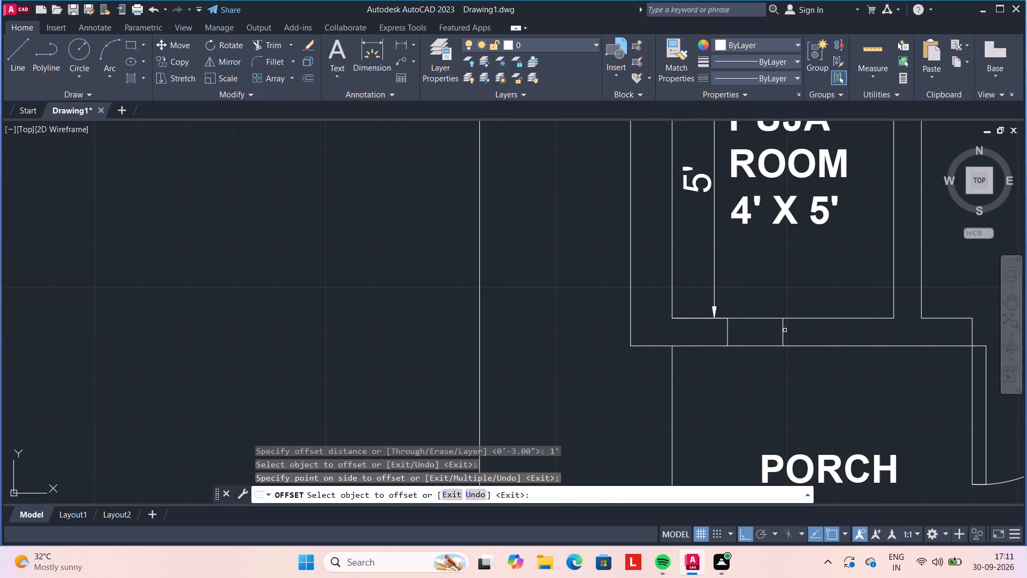
{"action": "left_click", "coordinate": [783, 326]}
{"action": "left_click", "coordinate": [821, 333]}
{"action": "key", "text": "Escape"}
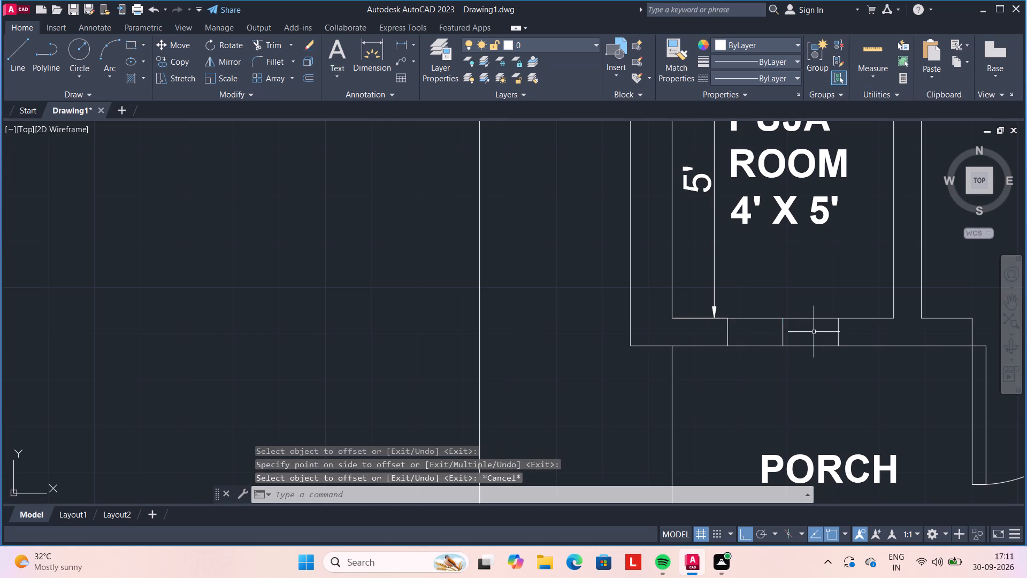
Trim the wall face lines between the two offset jambs and remove the middle cross line to open the puja room doorway.
{"action": "type", "text": "TR"}
{"action": "key", "text": "space"}
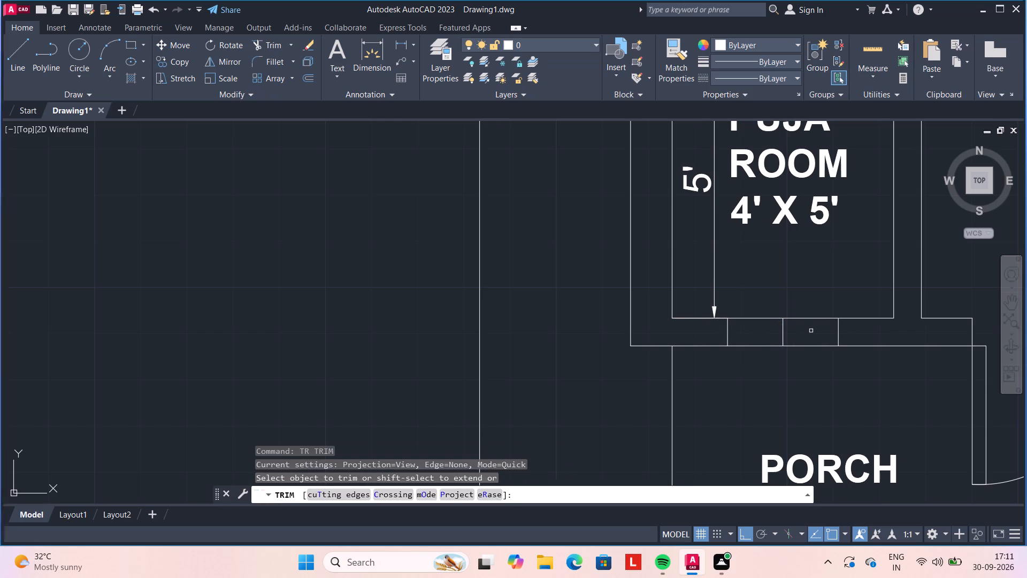
{"action": "left_click", "coordinate": [746, 290]}
{"action": "left_click", "coordinate": [747, 376]}
{"action": "left_click", "coordinate": [807, 294]}
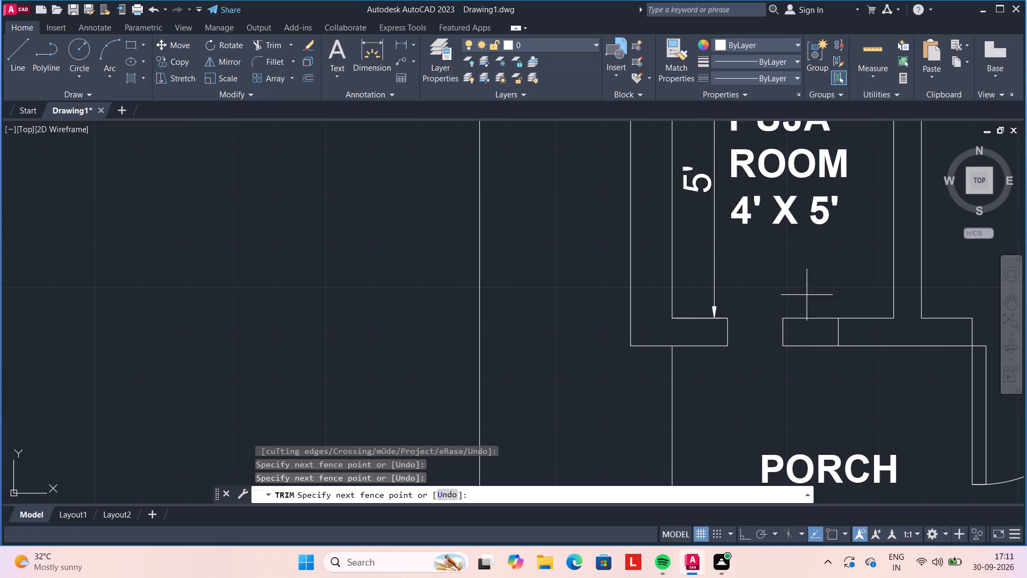
{"action": "left_click", "coordinate": [807, 369]}
{"action": "left_click", "coordinate": [783, 336]}
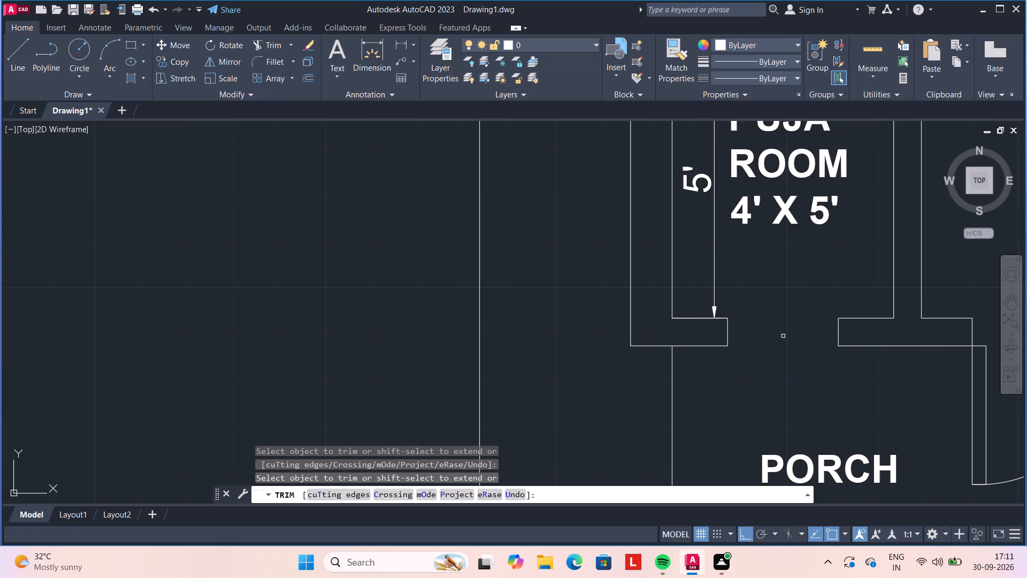
Offset both jamb lines of the puja room's south wall opening 3" inward into the opening.
{"action": "key", "text": "Escape"}
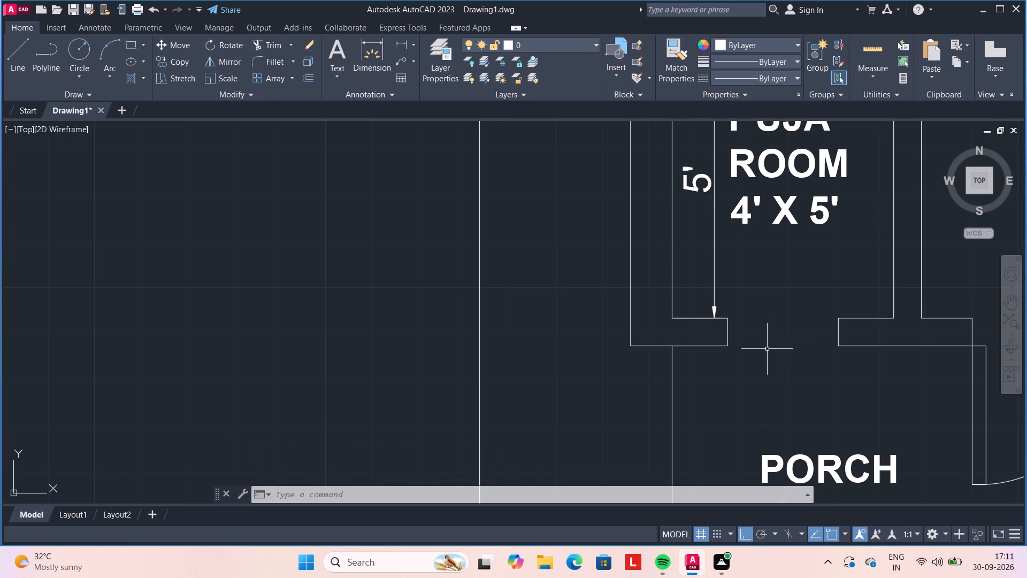
{"action": "key", "text": "o"}
{"action": "key", "text": "Return"}
{"action": "type", "text": "3\""}
{"action": "key", "text": "Return"}
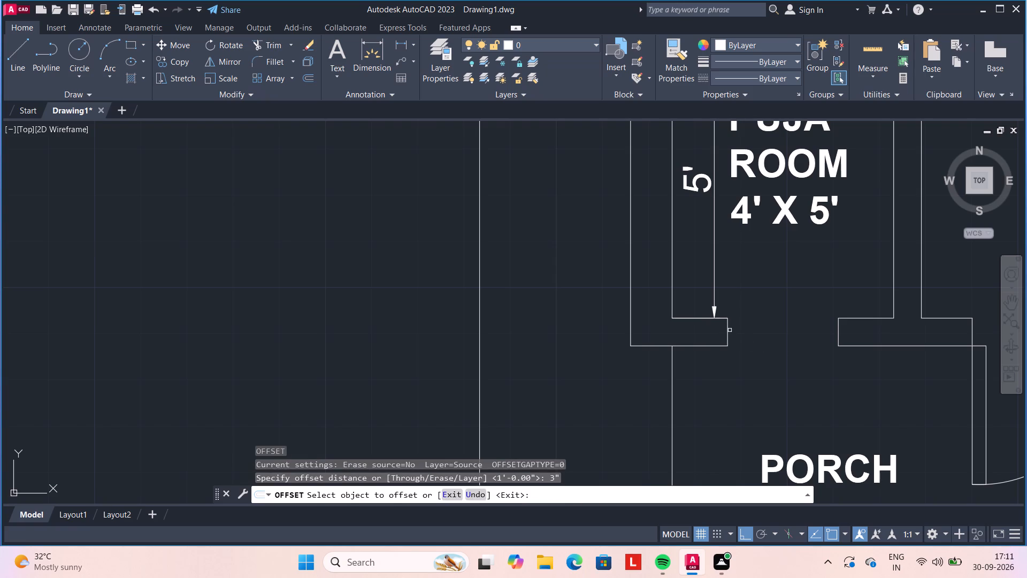
{"action": "left_click", "coordinate": [729, 332]}
{"action": "left_click", "coordinate": [741, 333]}
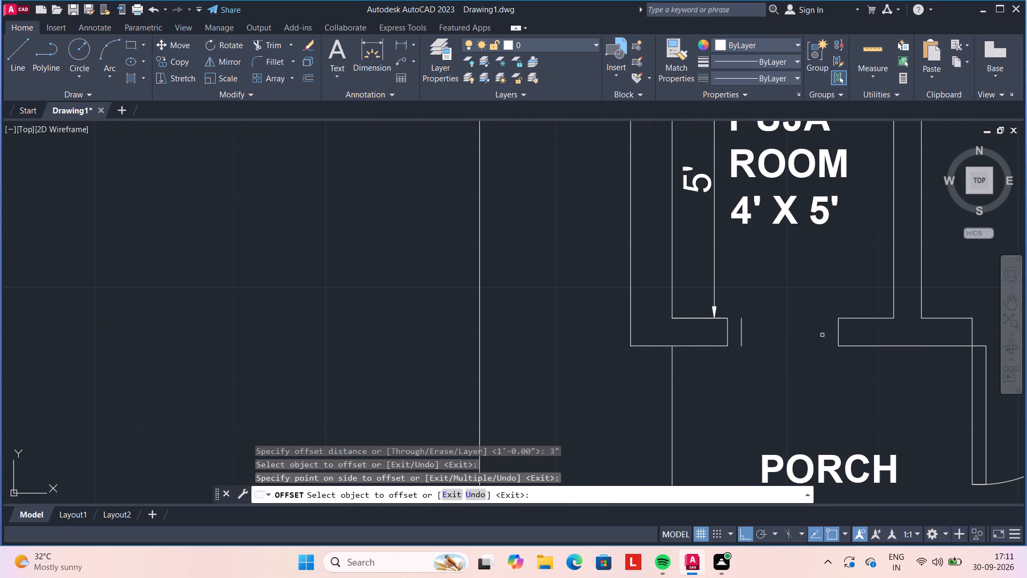
{"action": "left_click", "coordinate": [837, 332]}
{"action": "left_click", "coordinate": [810, 337]}
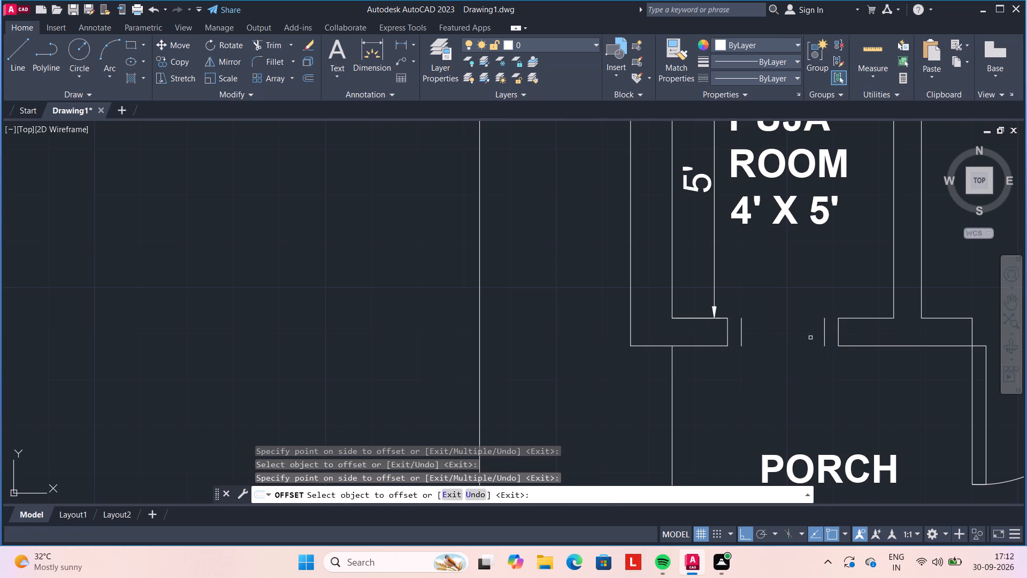
{"action": "key", "text": "Escape"}
Draw a horizontal line across the puja room's south opening between the midpoints of its two outer jambs.
{"action": "key", "text": "l"}
{"action": "key", "text": "Return"}
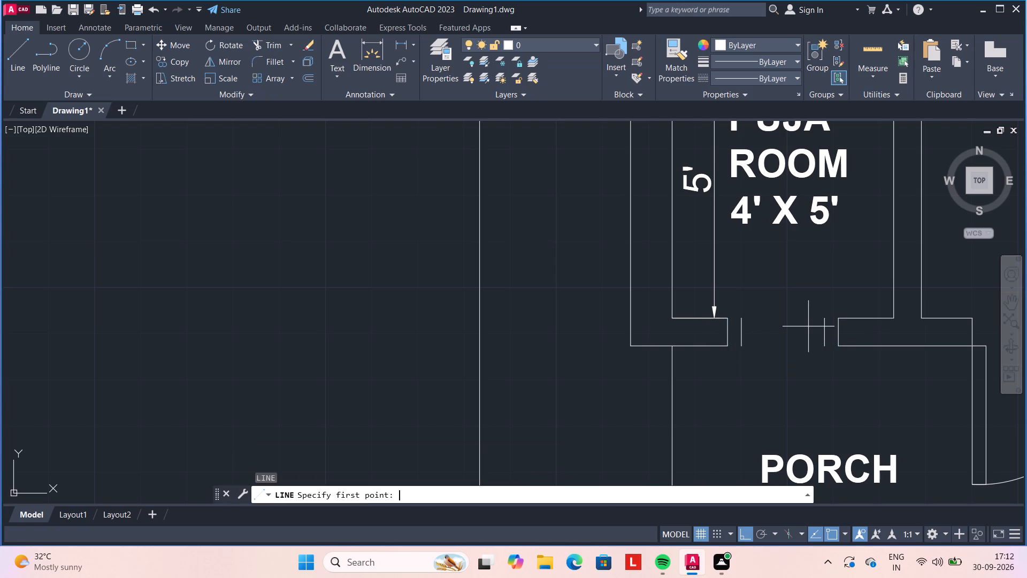
{"action": "scroll", "coordinate": [732, 322], "scroll_direction": "up", "scroll_amount": 1}
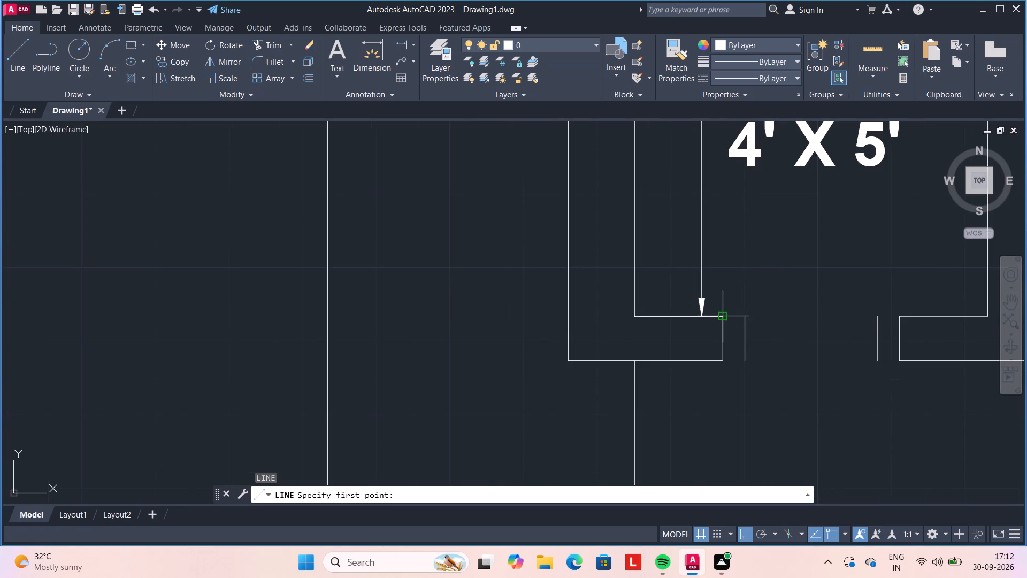
{"action": "left_click", "coordinate": [722, 341]}
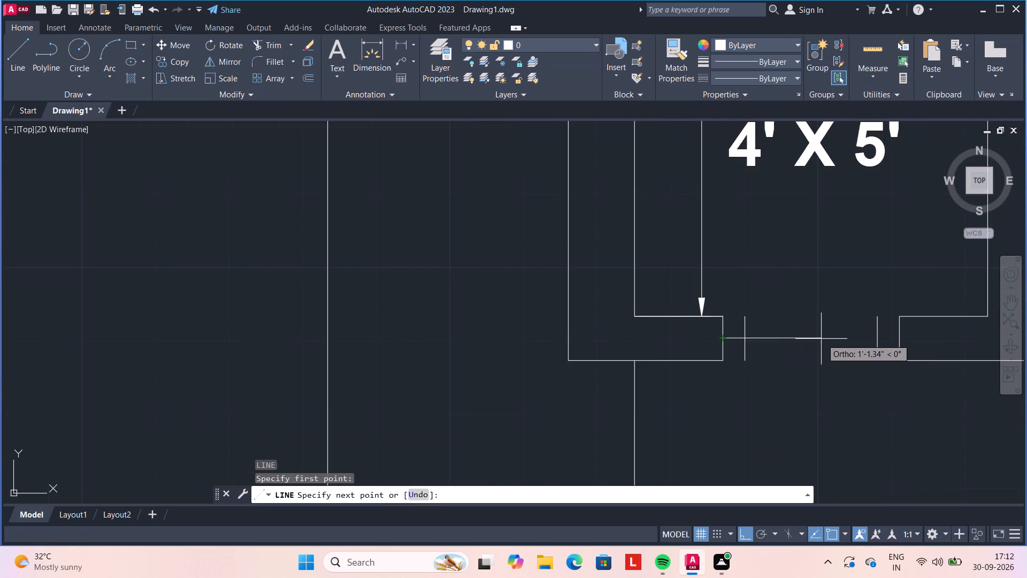
{"action": "left_click", "coordinate": [900, 336]}
{"action": "key", "text": "Escape"}
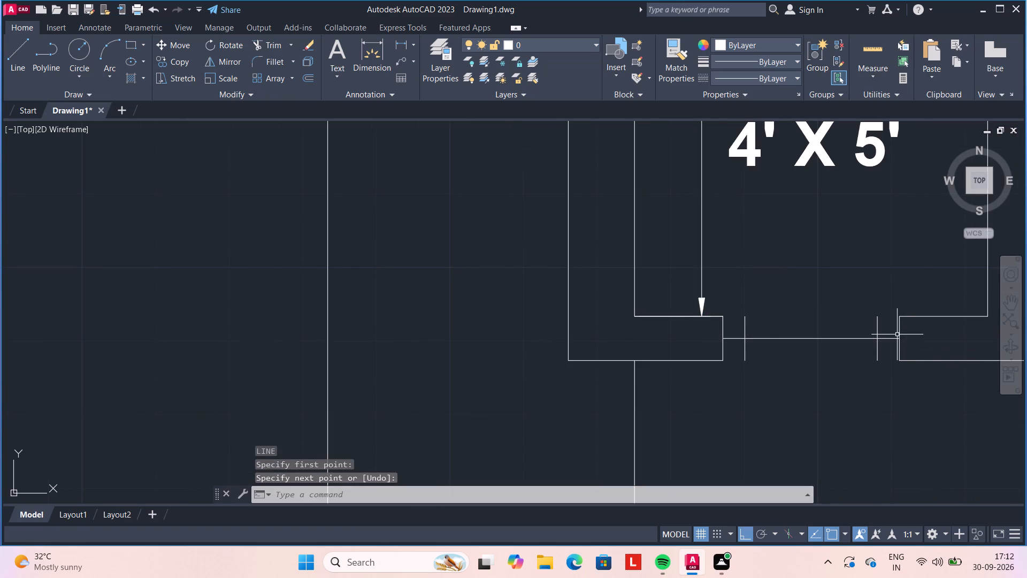
Offset the opening's horizontal centre line 2" to both the north and the south.
{"action": "key", "text": "o"}
{"action": "key", "text": "Return"}
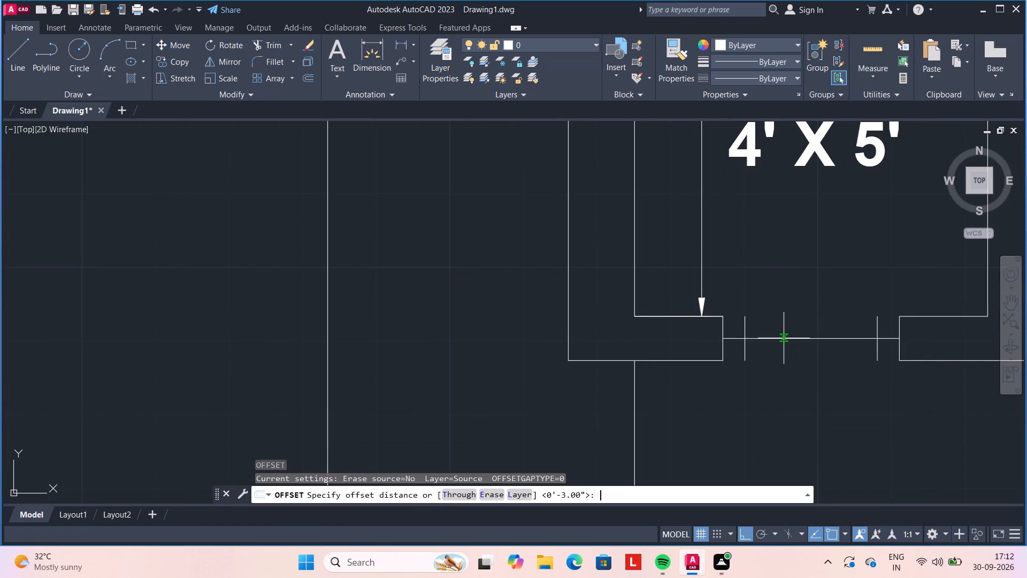
{"action": "type", "text": "2\""}
{"action": "key", "text": "Return"}
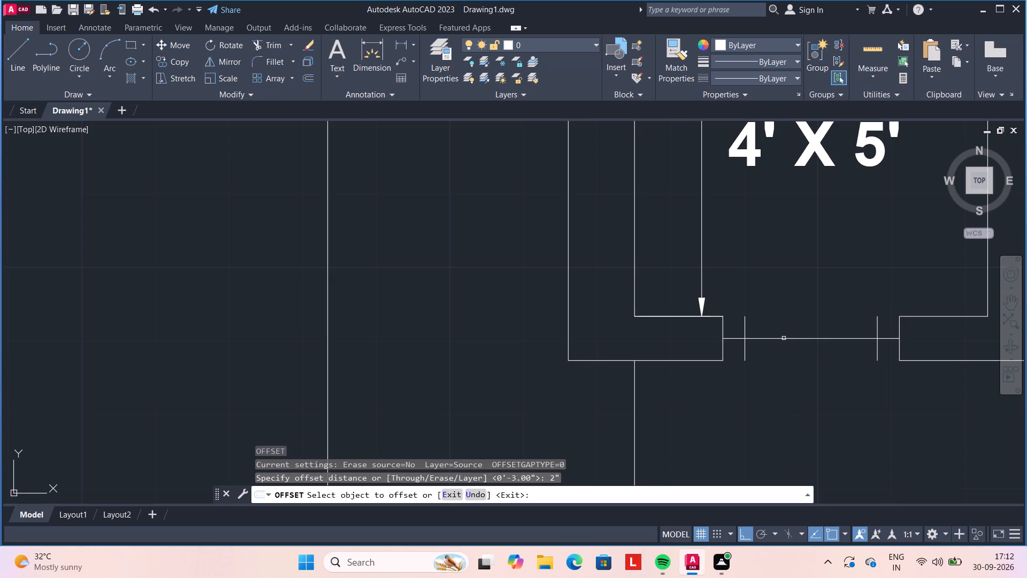
{"action": "left_click", "coordinate": [785, 338]}
{"action": "left_click", "coordinate": [788, 315]}
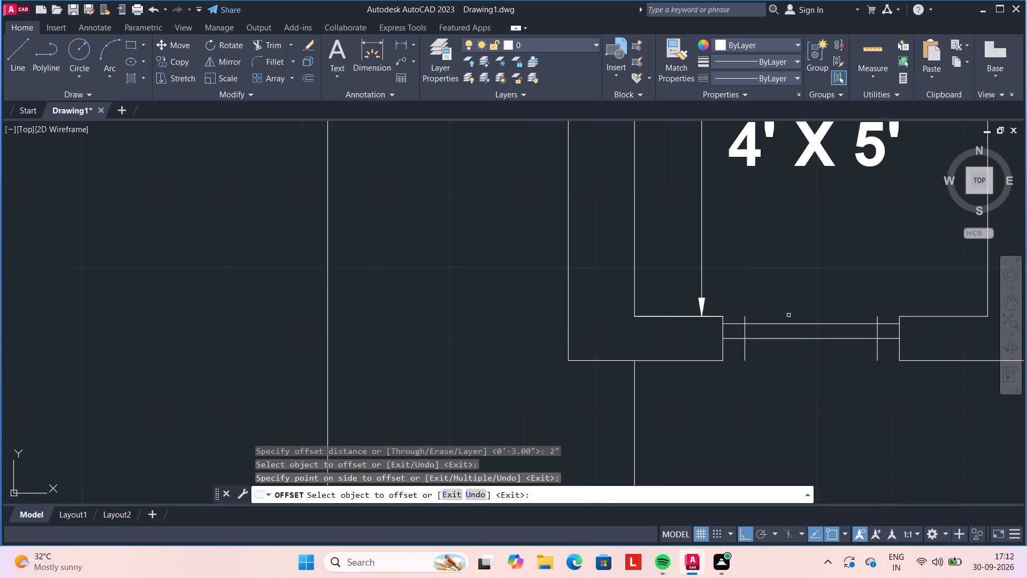
{"action": "left_click", "coordinate": [788, 338]}
{"action": "left_click", "coordinate": [790, 347]}
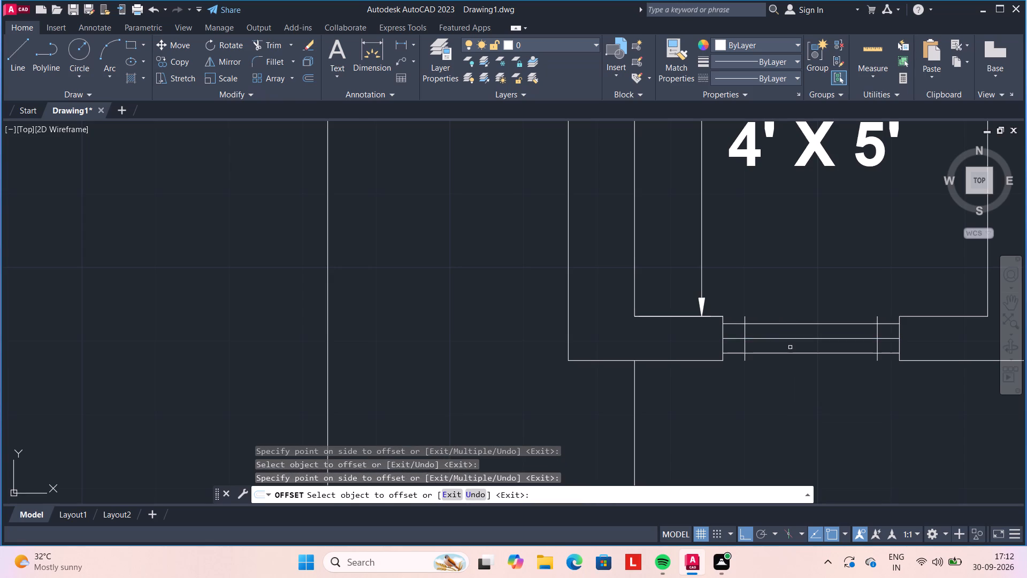
{"action": "key", "text": "Escape"}
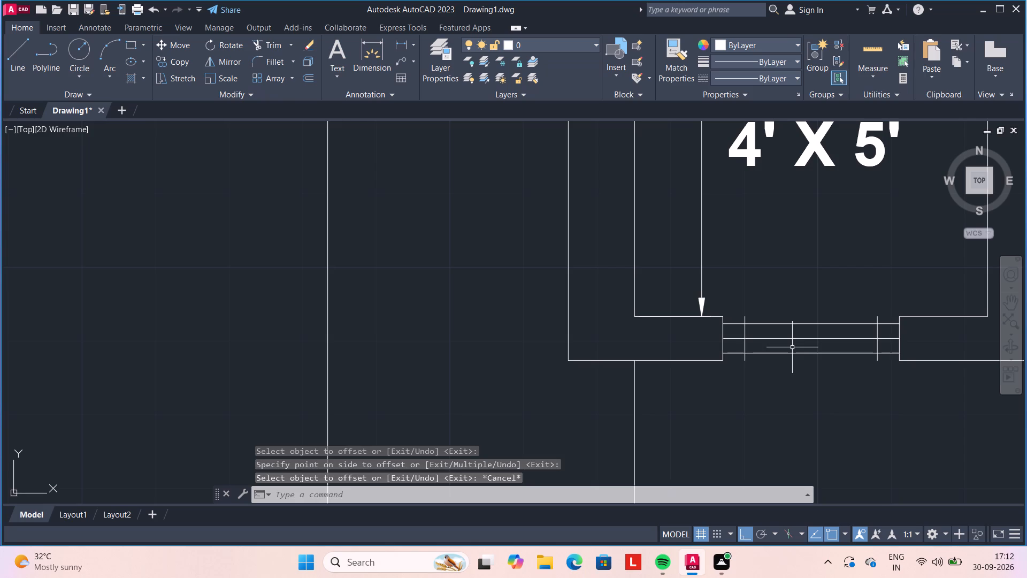
Draw a line across the opening along the inner face of the puja room's south wall, jamb to jamb.
{"action": "key", "text": "l"}
{"action": "key", "text": "Return"}
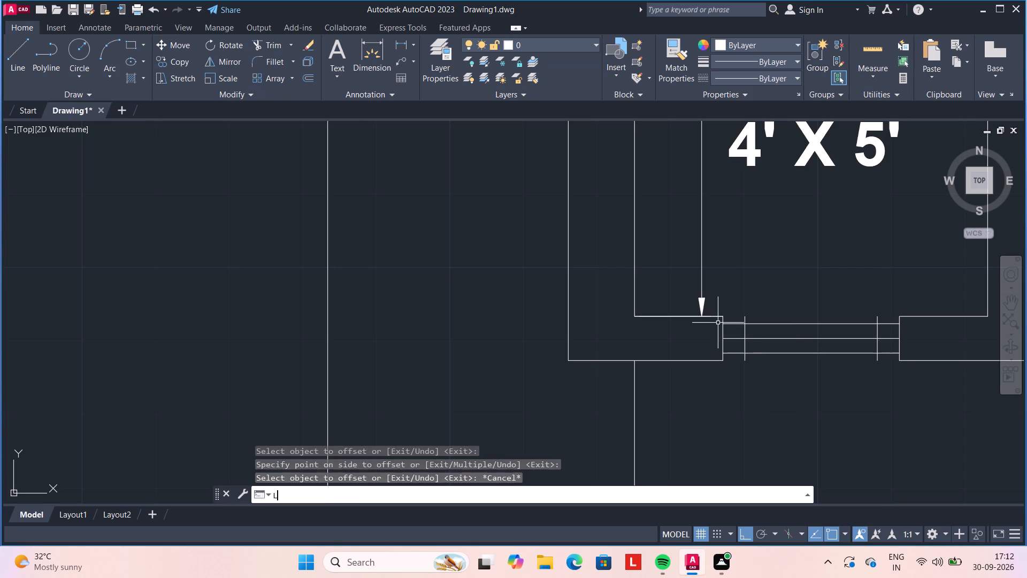
{"action": "left_click", "coordinate": [719, 317]}
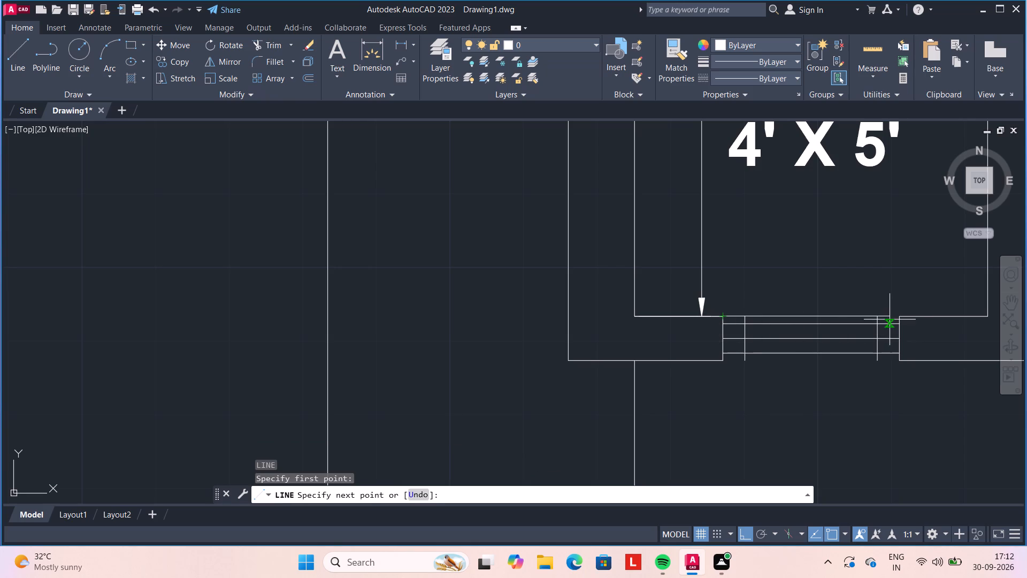
{"action": "left_click", "coordinate": [900, 315]}
{"action": "key", "text": "Escape"}
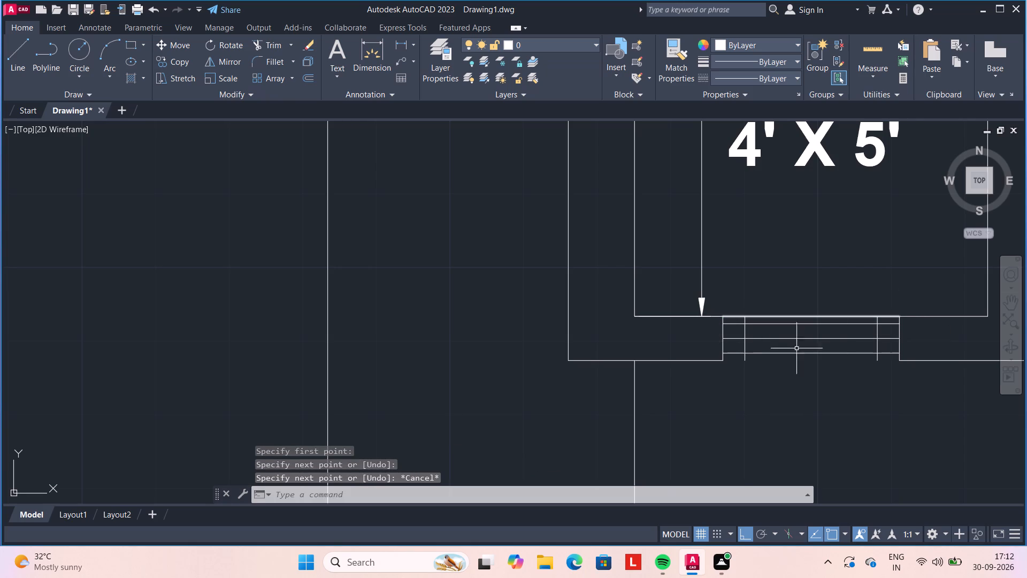
Draw a line across the opening along the outer, porch-side face of the puja room's south wall, jamb to jamb.
{"action": "key", "text": "l"}
{"action": "key", "text": "Return"}
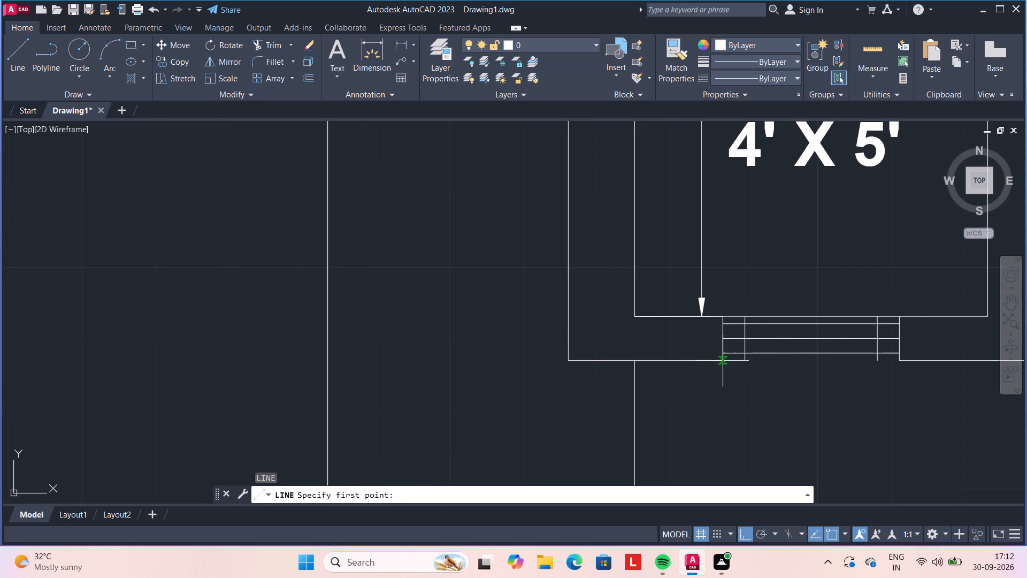
{"action": "scroll", "coordinate": [725, 362], "scroll_direction": "up", "scroll_amount": 3}
{"action": "left_click", "coordinate": [708, 361]}
{"action": "scroll", "coordinate": [937, 348], "scroll_direction": "down", "scroll_amount": 2}
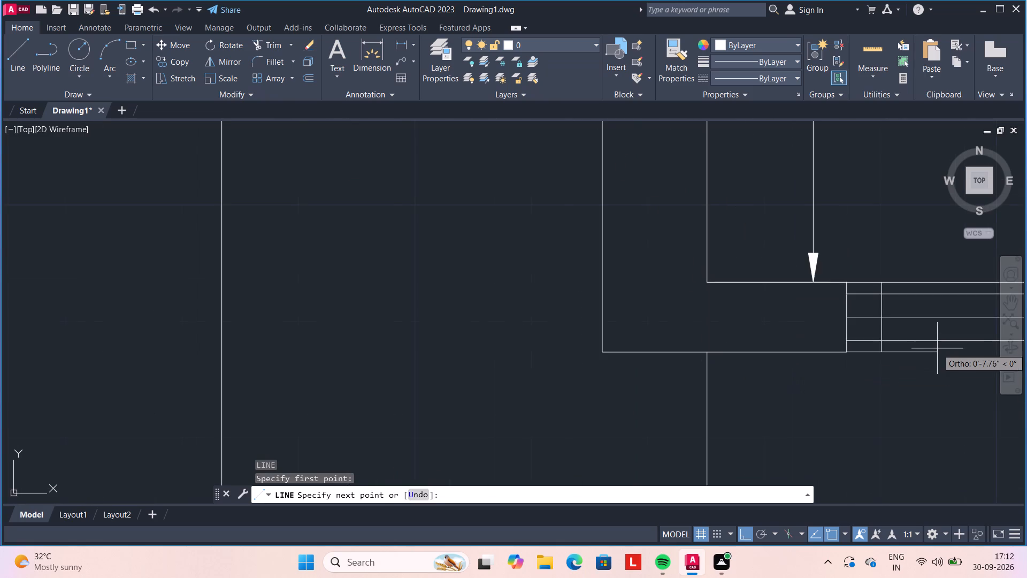
{"action": "middle_click_drag", "start_coordinate": [935, 352], "coordinate": [876, 352]}
{"action": "scroll", "coordinate": [965, 353], "scroll_direction": "down", "scroll_amount": 3}
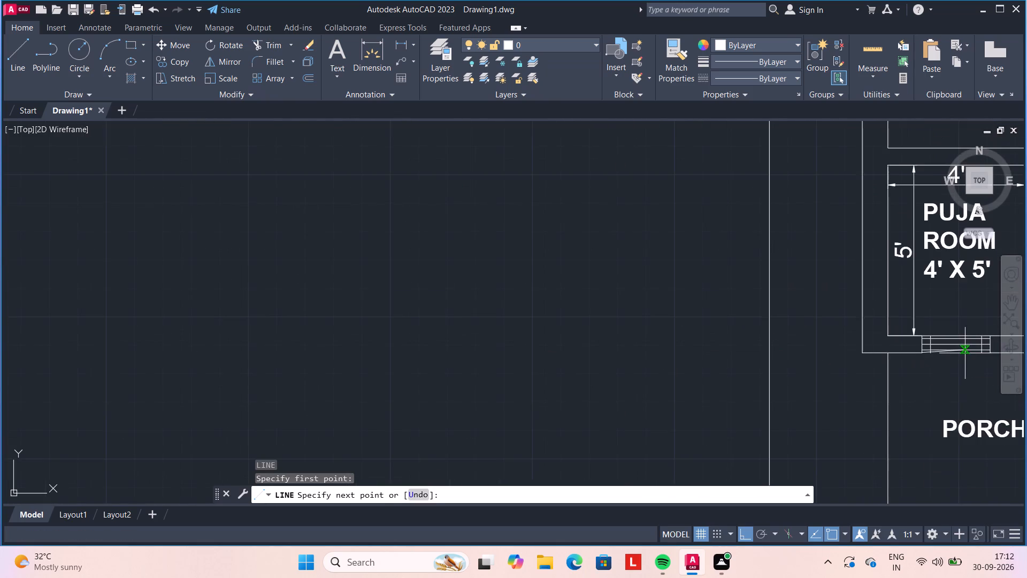
{"action": "middle_click_drag", "start_coordinate": [963, 353], "coordinate": [895, 352]}
{"action": "scroll", "coordinate": [919, 354], "scroll_direction": "up", "scroll_amount": 2}
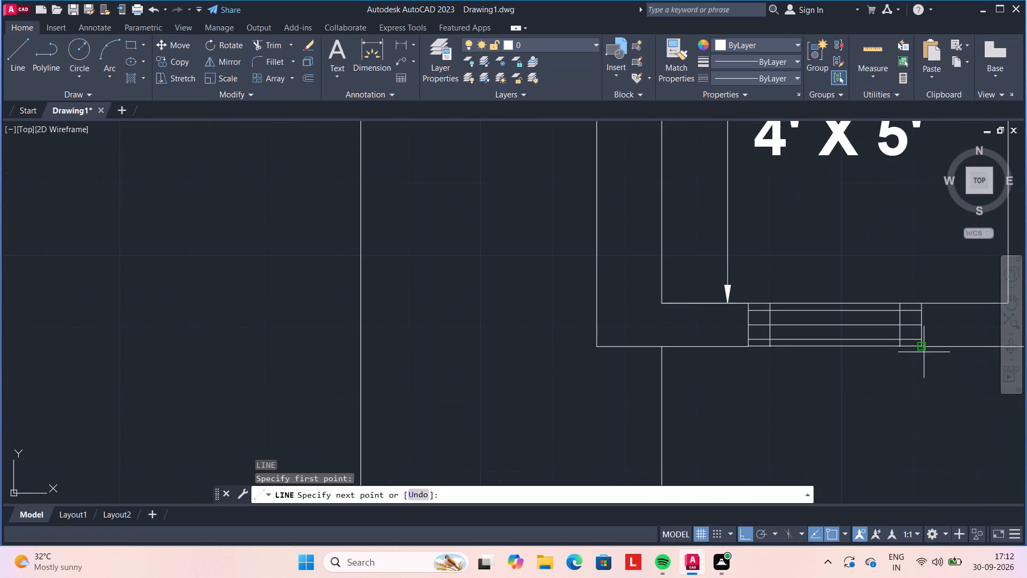
{"action": "left_click", "coordinate": [919, 346]}
{"action": "key", "text": "Escape"}
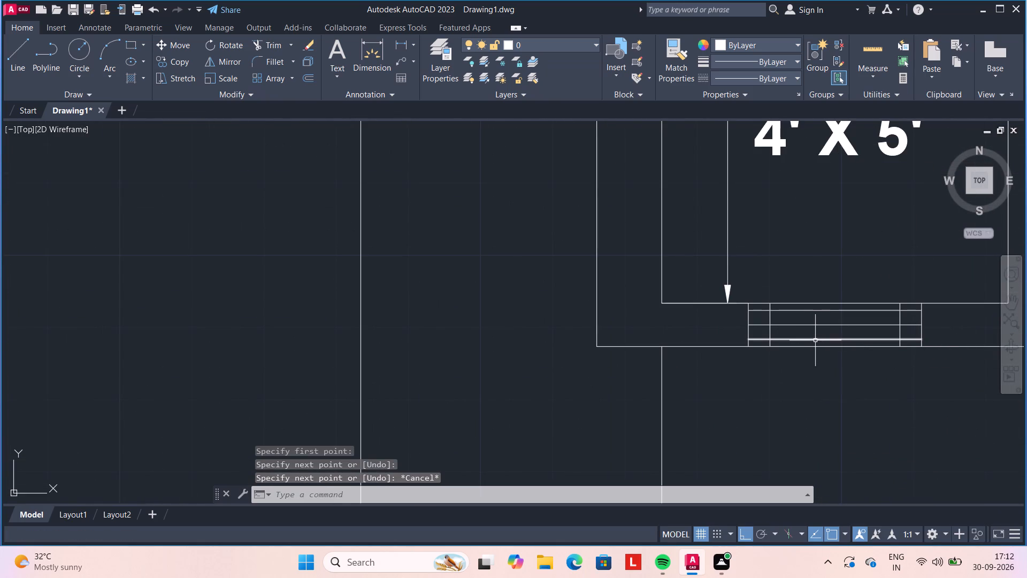
Trim the three middle horizontal lines between the outer jamb and the inner frame line at both ends of the opening.
{"action": "type", "text": "TR"}
{"action": "key", "text": "space"}
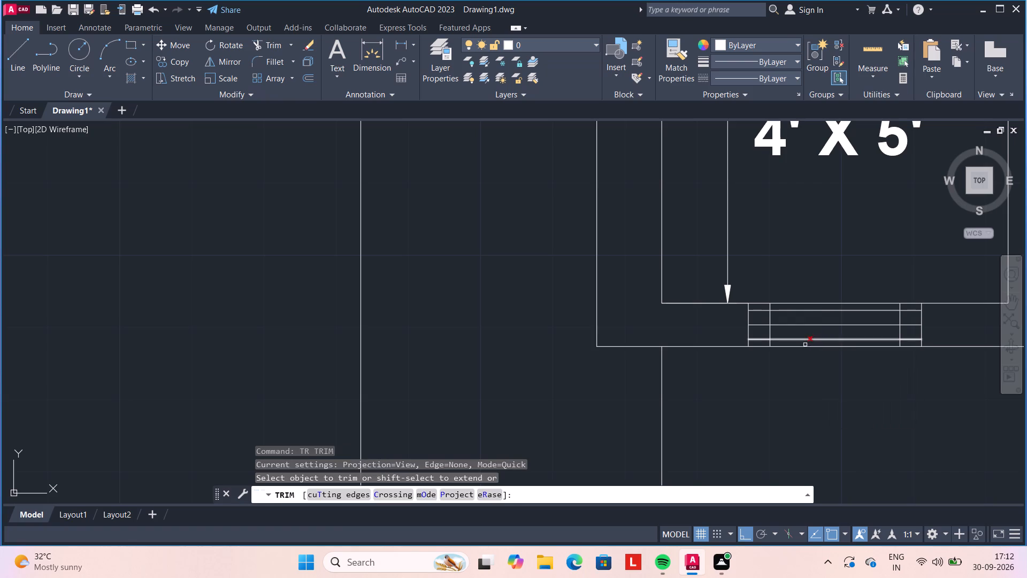
{"action": "left_click", "coordinate": [758, 323]}
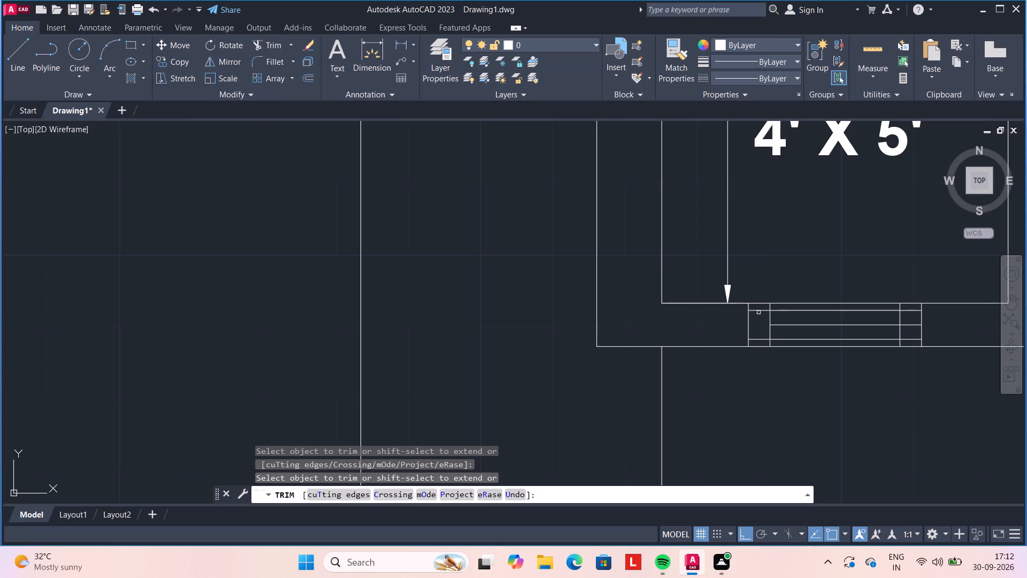
{"action": "left_click", "coordinate": [758, 310]}
{"action": "left_click", "coordinate": [760, 341]}
{"action": "left_click", "coordinate": [915, 308]}
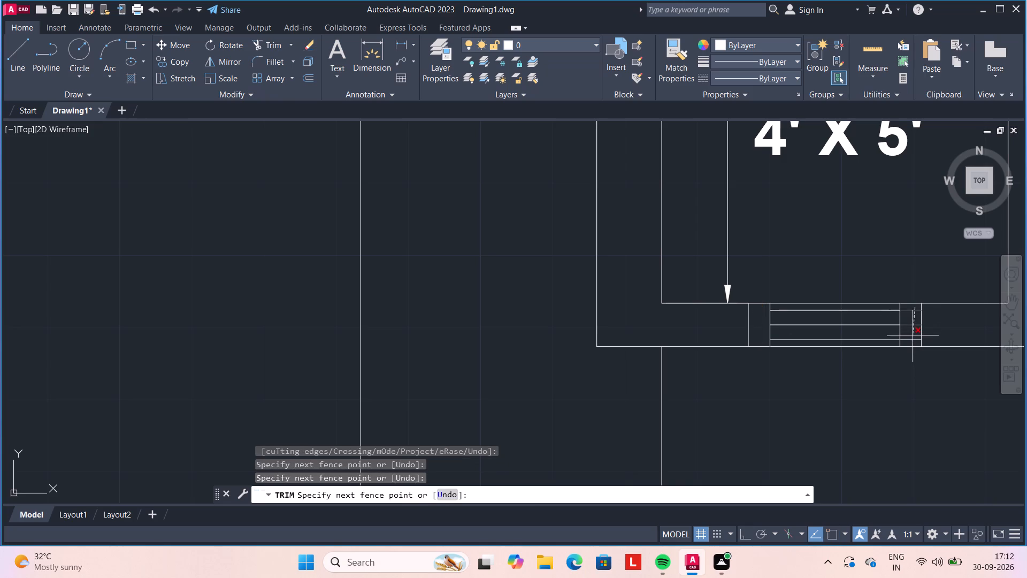
{"action": "left_click", "coordinate": [912, 340]}
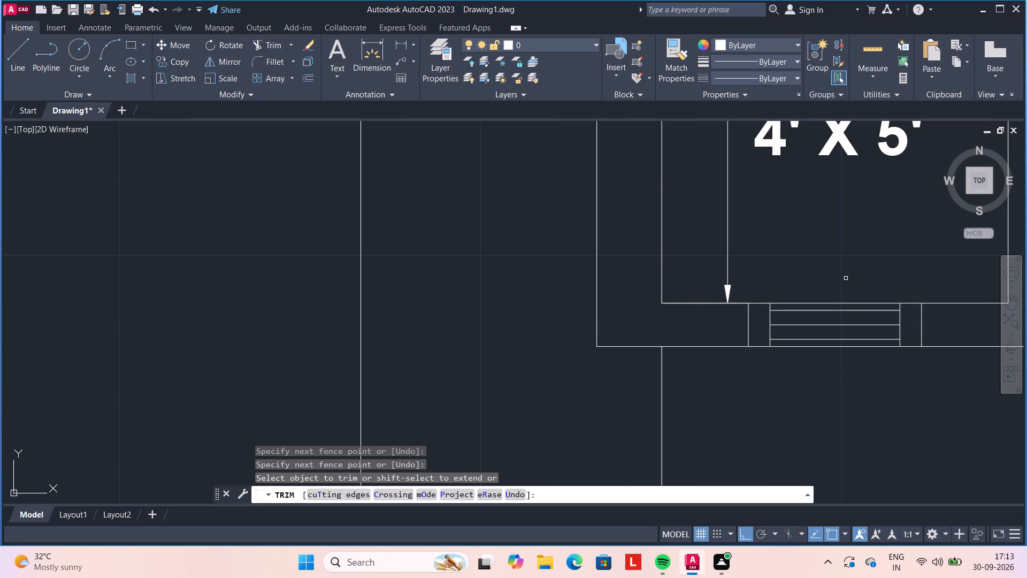
{"action": "key", "text": "Escape"}
Stretch the south wall's inner face segment east of the opening to the outer face of the puja room's east wall.
{"action": "scroll", "coordinate": [839, 388], "scroll_direction": "down", "scroll_amount": 2}
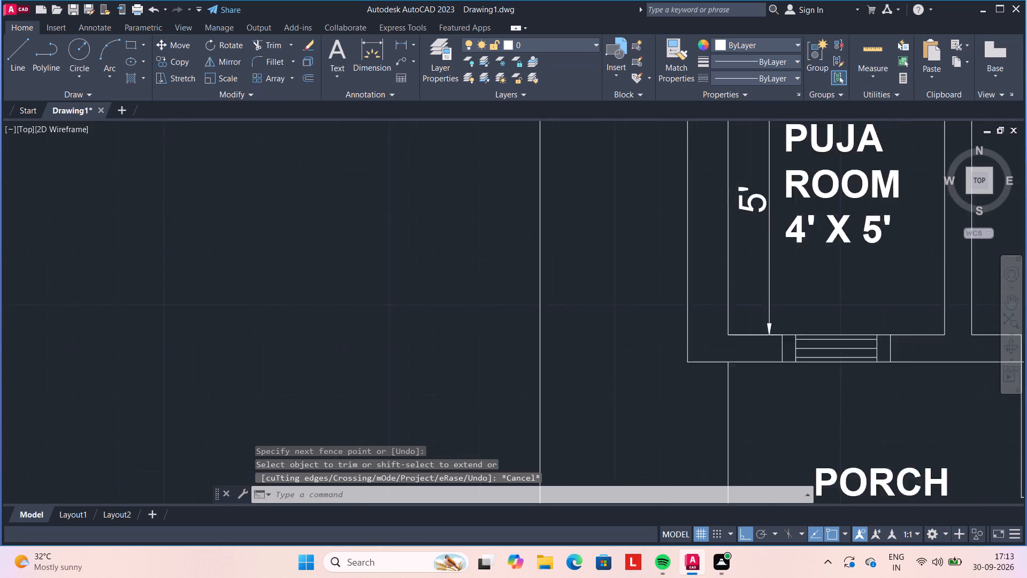
{"action": "scroll", "coordinate": [839, 388], "scroll_direction": "down", "scroll_amount": 1}
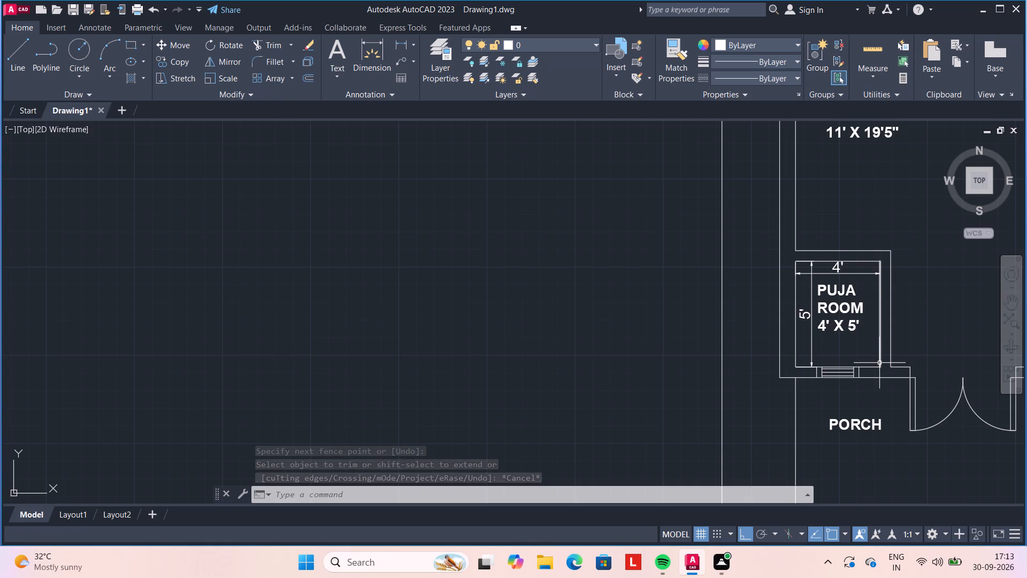
{"action": "scroll", "coordinate": [876, 374], "scroll_direction": "up", "scroll_amount": 3}
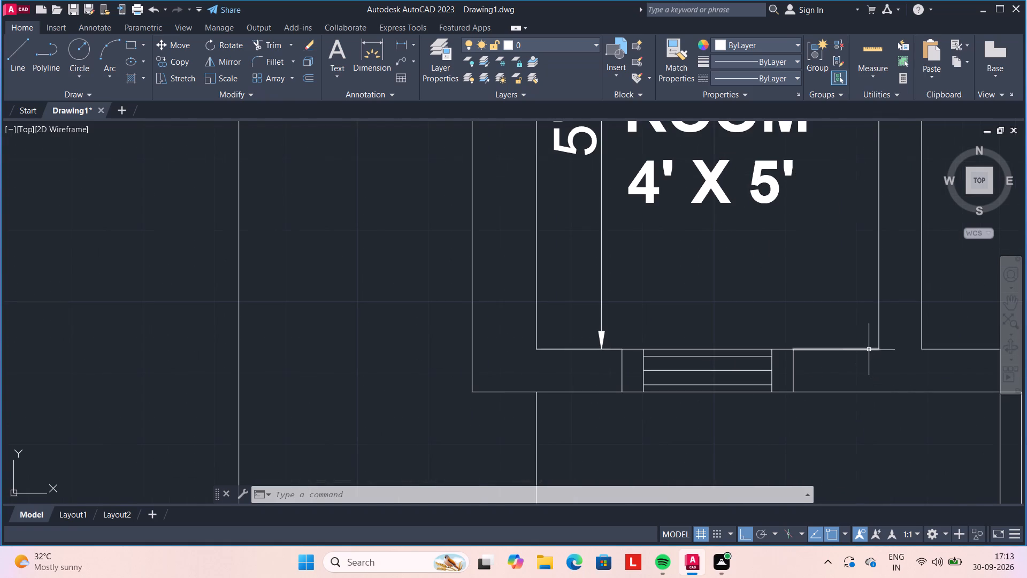
{"action": "left_click", "coordinate": [868, 349]}
{"action": "left_click", "coordinate": [878, 345]}
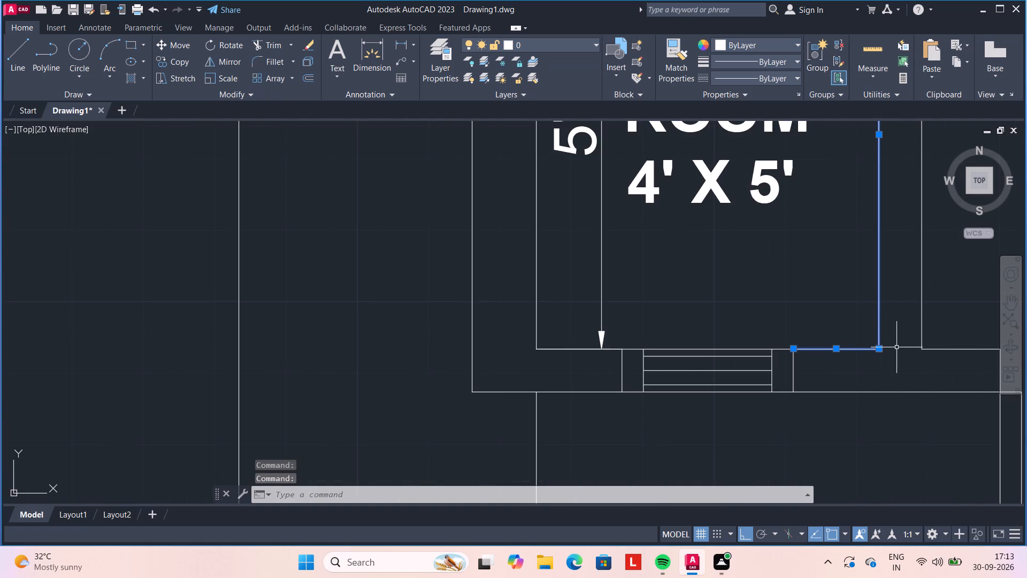
{"action": "key", "text": "Escape"}
{"action": "left_click", "coordinate": [858, 349]}
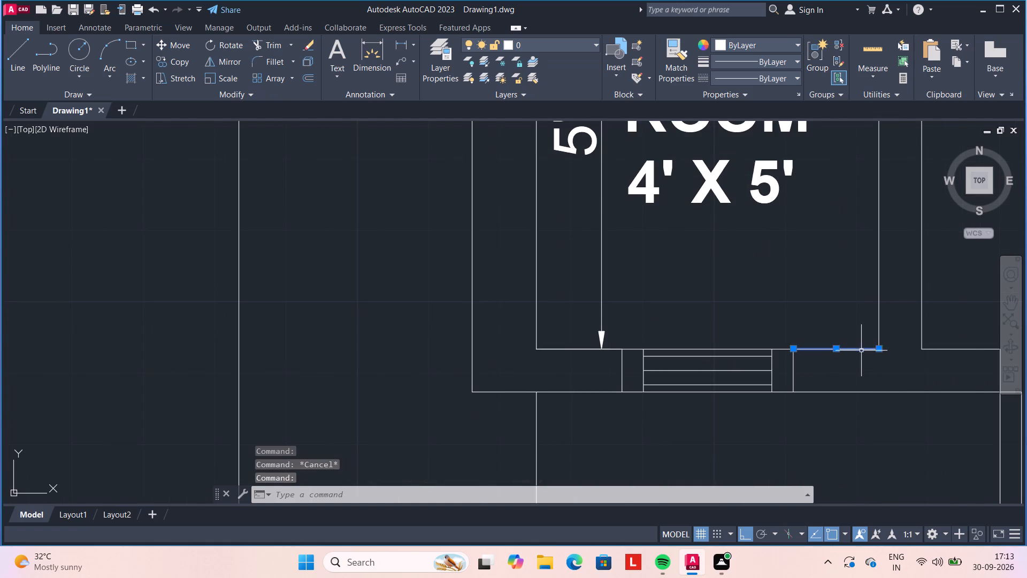
{"action": "left_click", "coordinate": [877, 350]}
{"action": "left_click", "coordinate": [925, 347]}
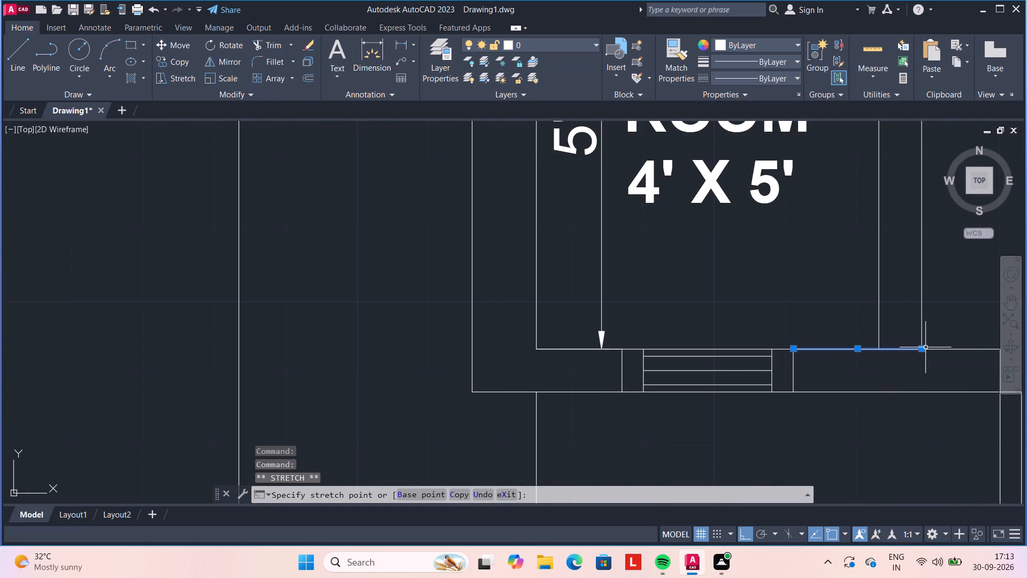
{"action": "key", "text": "Escape"}
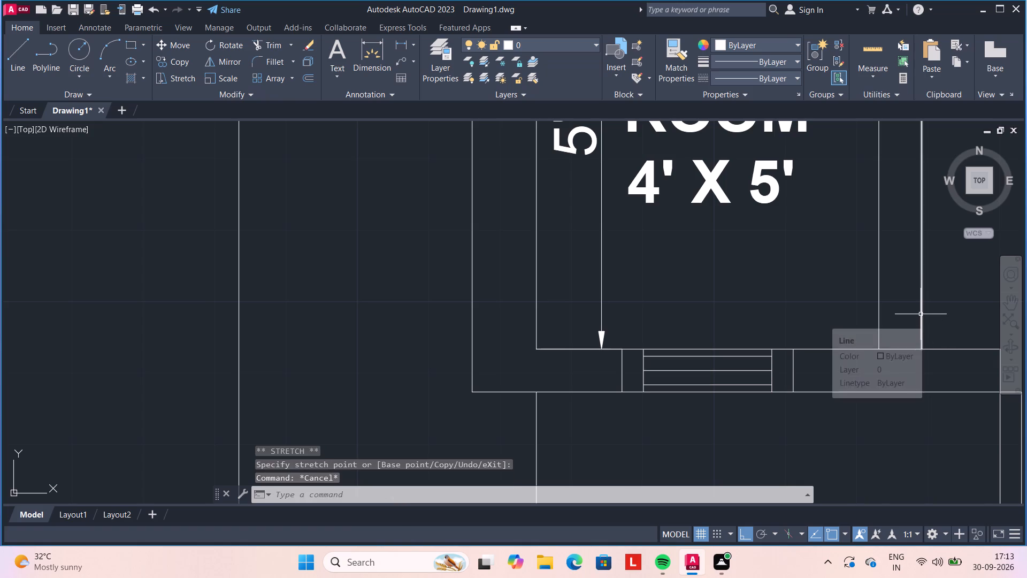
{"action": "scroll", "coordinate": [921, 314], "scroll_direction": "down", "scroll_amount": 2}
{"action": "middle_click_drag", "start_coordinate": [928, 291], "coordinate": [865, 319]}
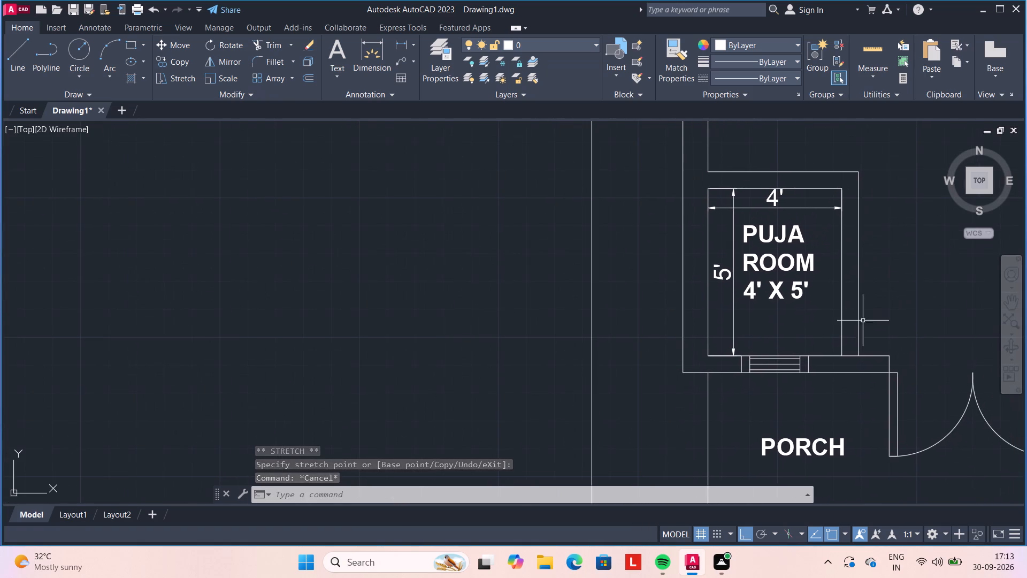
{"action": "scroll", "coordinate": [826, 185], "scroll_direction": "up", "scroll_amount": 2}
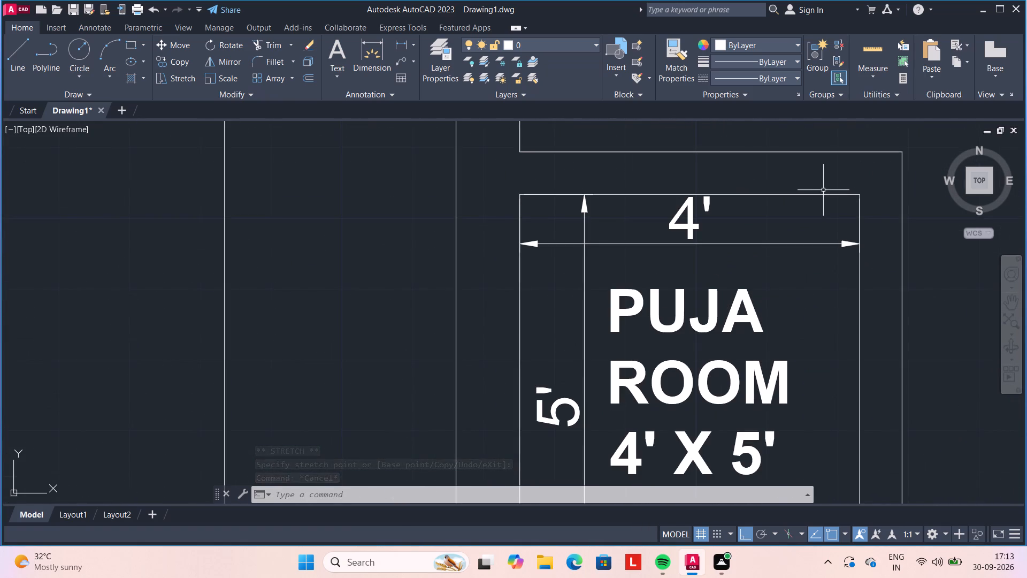
Stretch the east end of the puja room's north wall inner face to the outer face of the east wall.
{"action": "left_click", "coordinate": [822, 194]}
{"action": "left_click", "coordinate": [861, 196]}
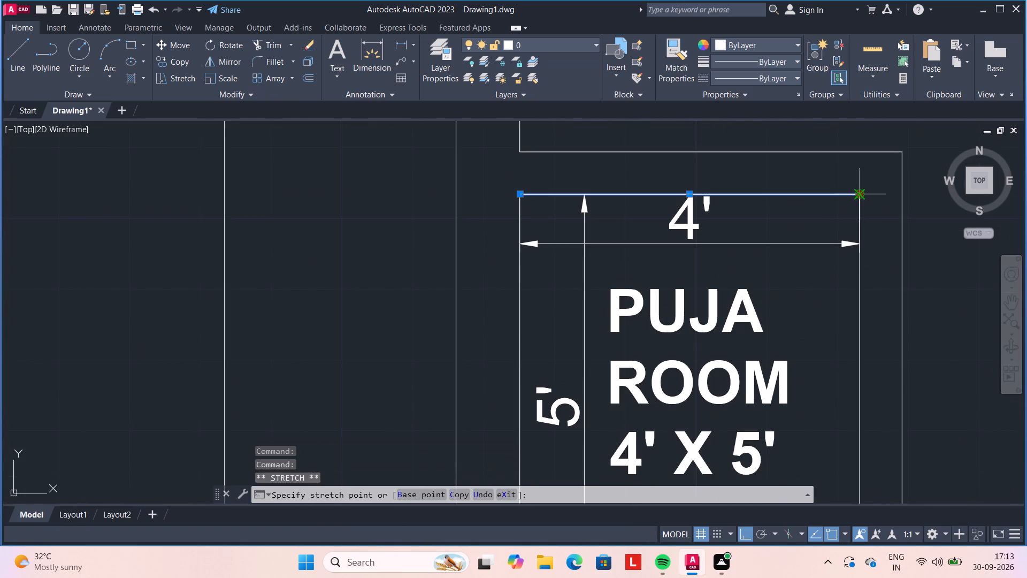
{"action": "left_click", "coordinate": [901, 196]}
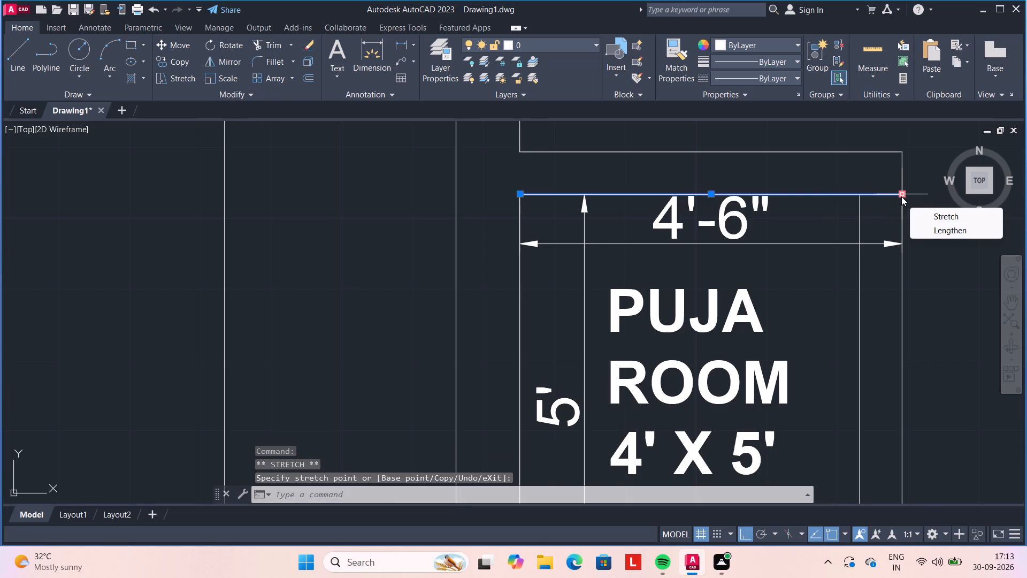
{"action": "key", "text": "Escape"}
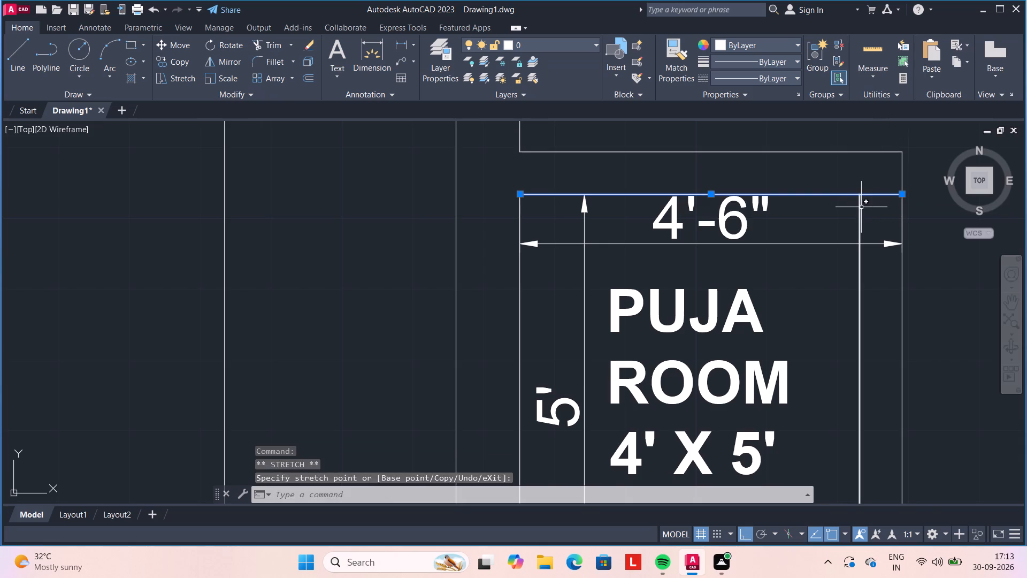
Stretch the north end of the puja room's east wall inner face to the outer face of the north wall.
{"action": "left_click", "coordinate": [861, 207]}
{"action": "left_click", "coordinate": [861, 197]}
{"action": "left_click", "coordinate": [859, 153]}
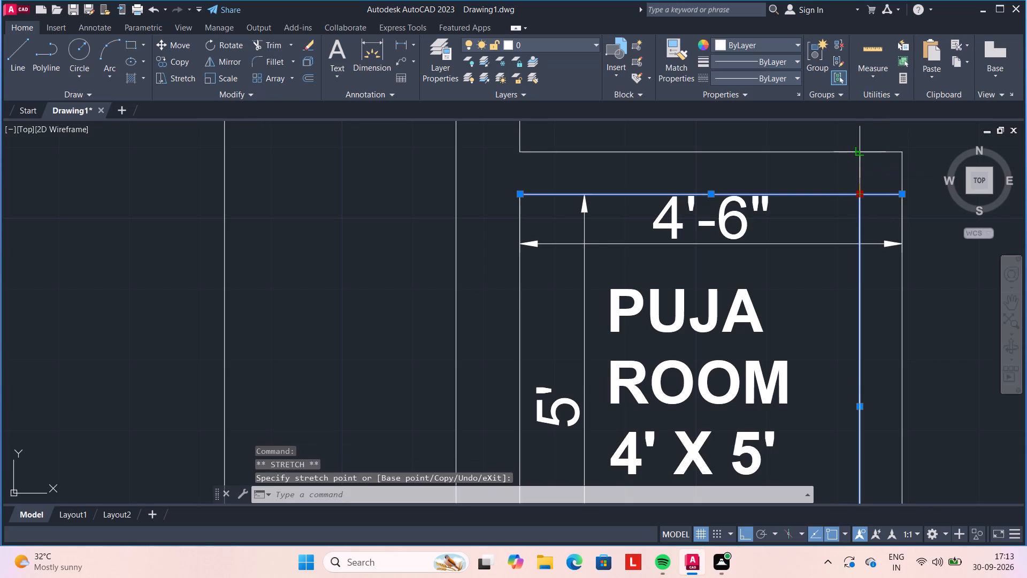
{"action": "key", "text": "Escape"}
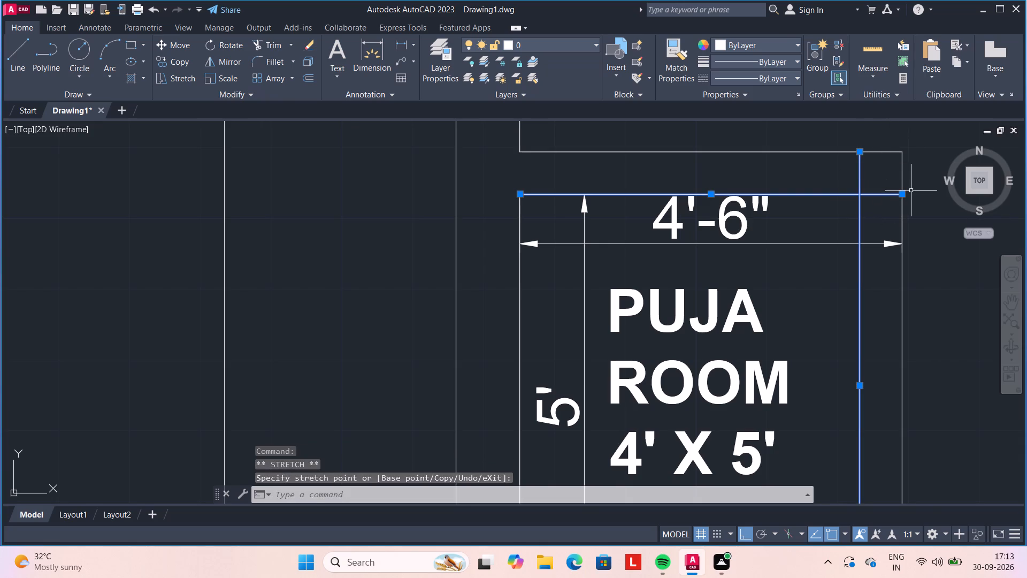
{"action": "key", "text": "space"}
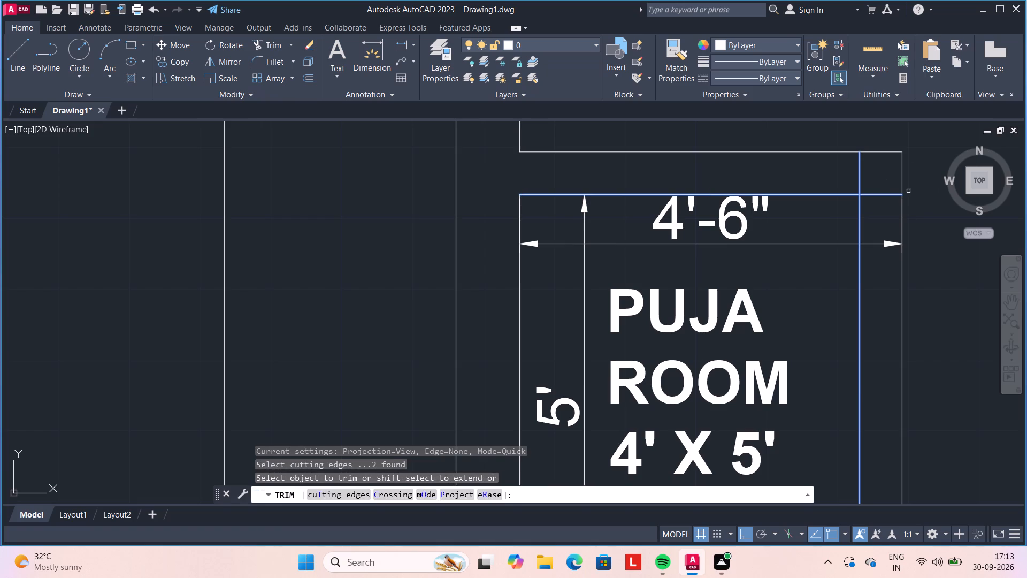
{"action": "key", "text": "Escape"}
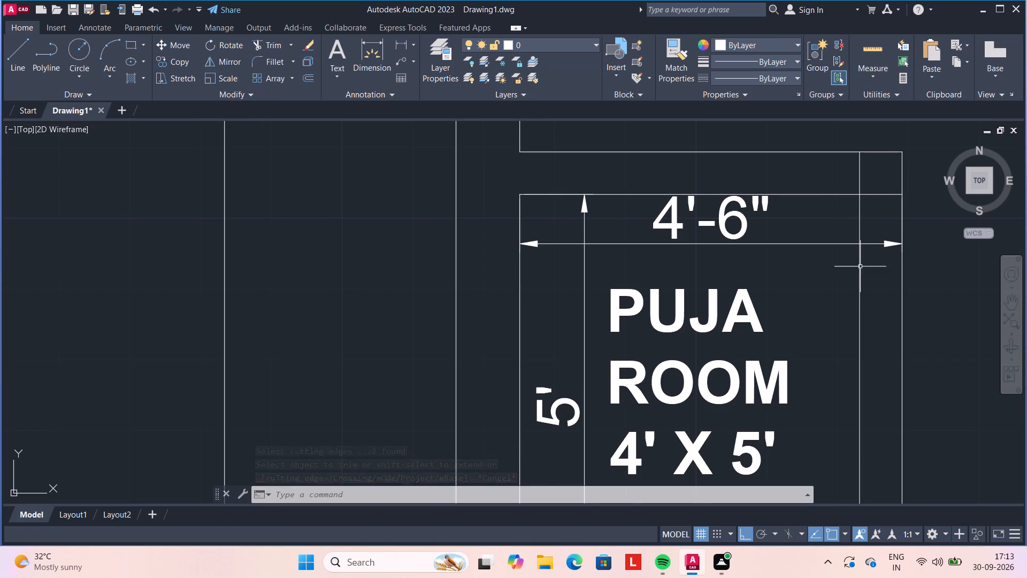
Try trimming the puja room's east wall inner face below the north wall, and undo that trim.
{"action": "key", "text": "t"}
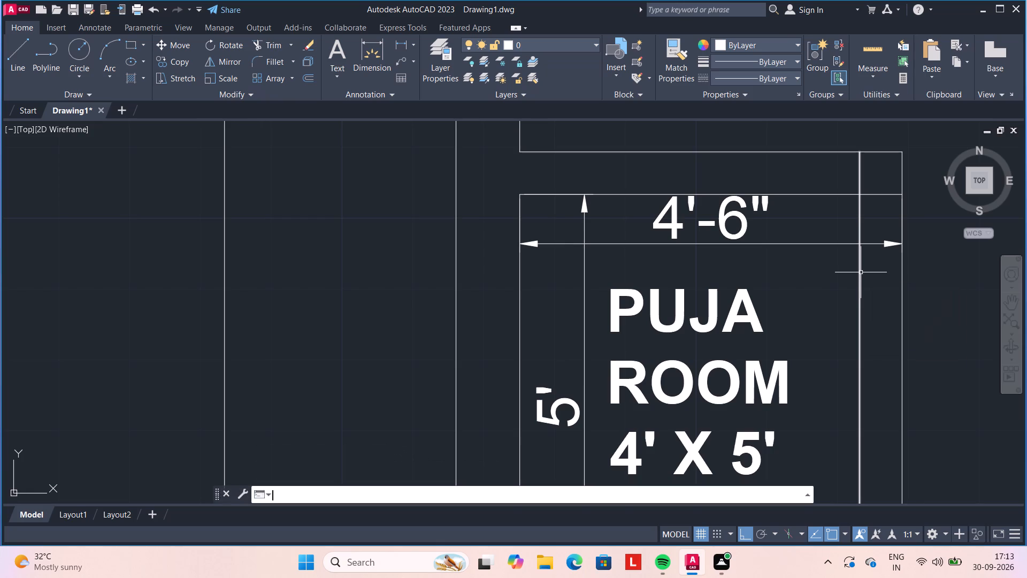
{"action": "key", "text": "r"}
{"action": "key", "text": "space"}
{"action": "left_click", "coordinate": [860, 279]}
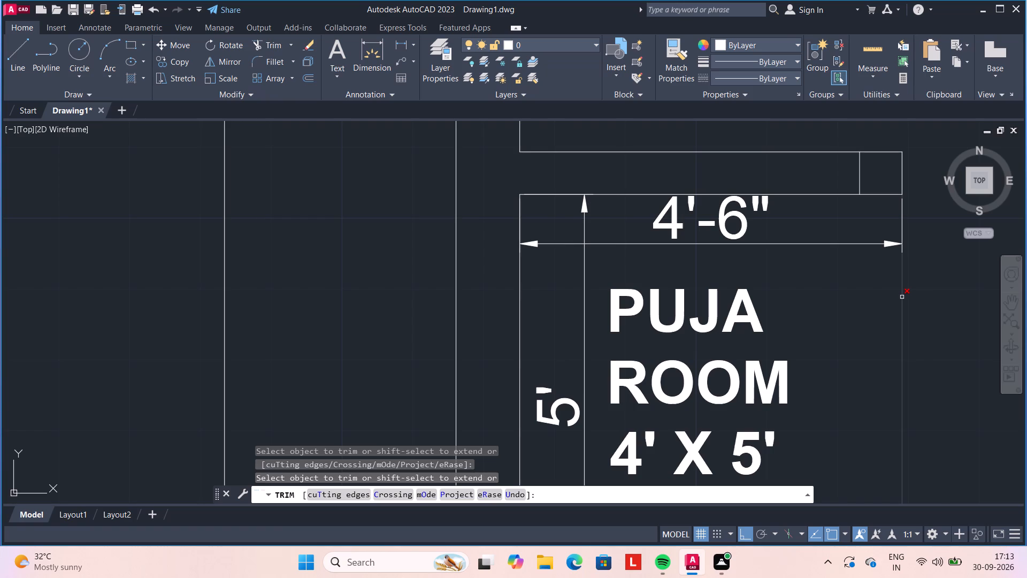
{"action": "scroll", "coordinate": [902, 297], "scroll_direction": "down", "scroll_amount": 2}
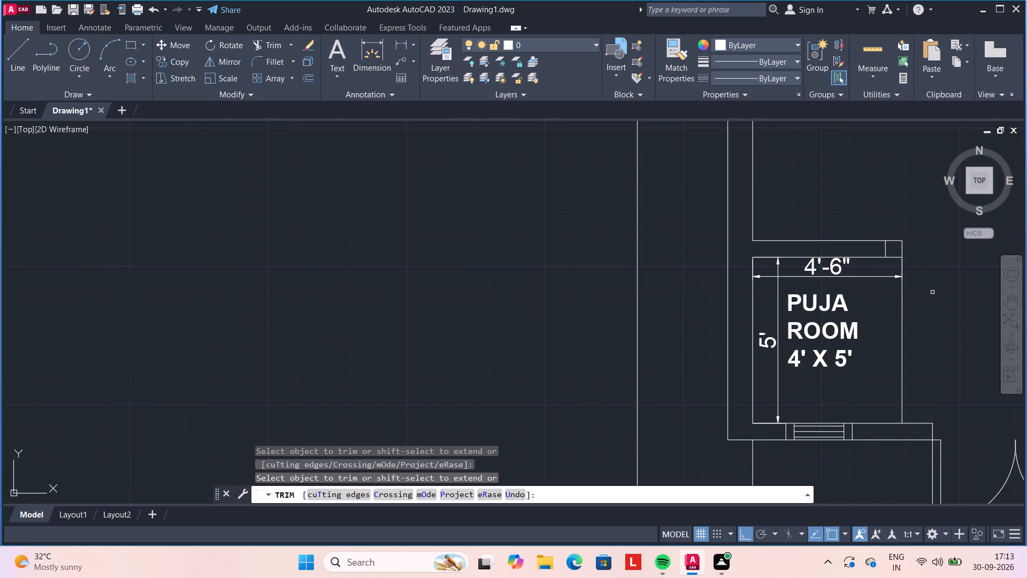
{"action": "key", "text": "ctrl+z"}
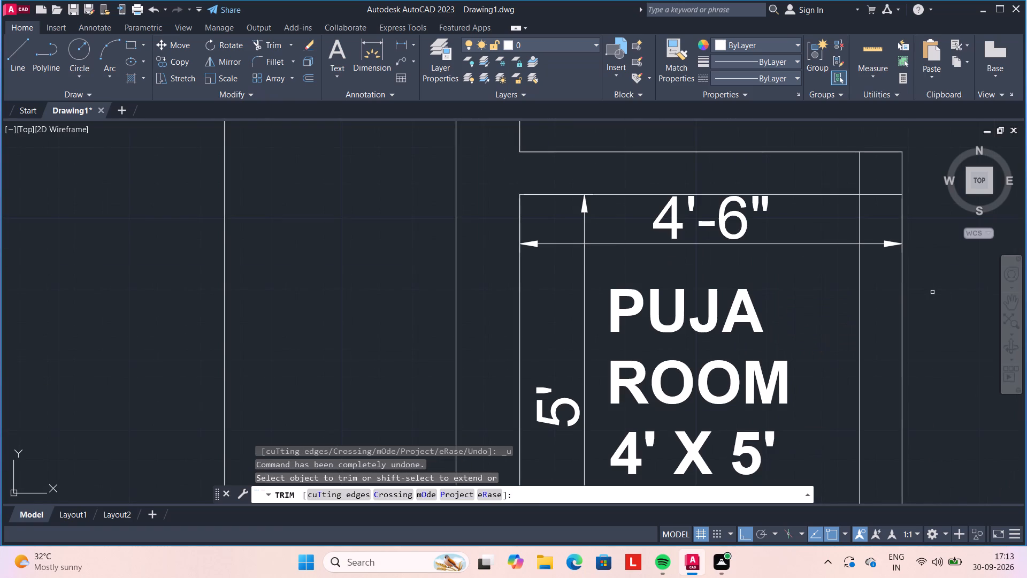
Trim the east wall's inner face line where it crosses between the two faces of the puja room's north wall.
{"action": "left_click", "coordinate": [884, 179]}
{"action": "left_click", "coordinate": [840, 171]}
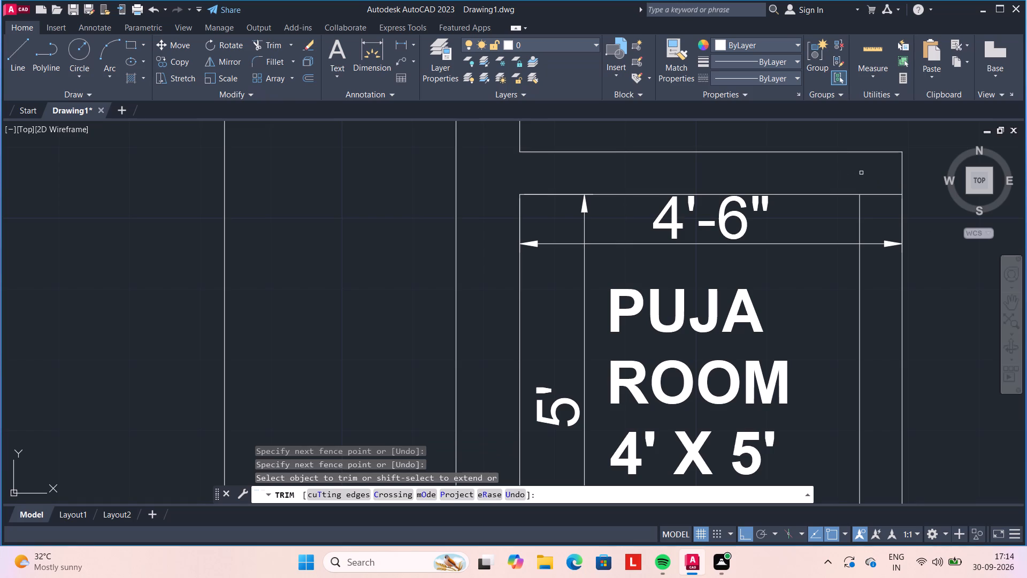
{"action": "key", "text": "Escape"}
Delete the width and length dimensions inside the puja room.
{"action": "scroll", "coordinate": [886, 259], "scroll_direction": "down", "scroll_amount": 3}
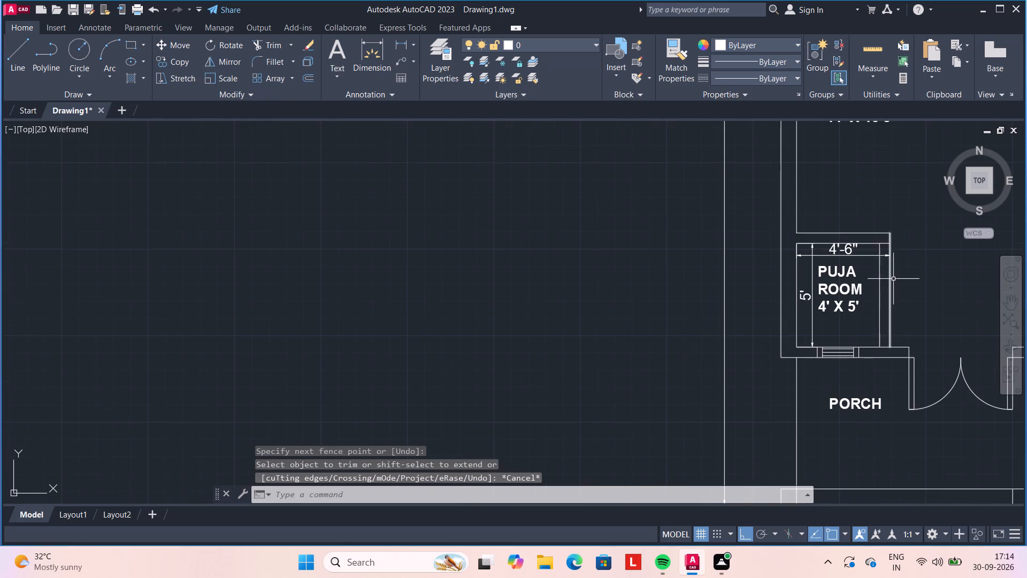
{"action": "left_click", "coordinate": [859, 262]}
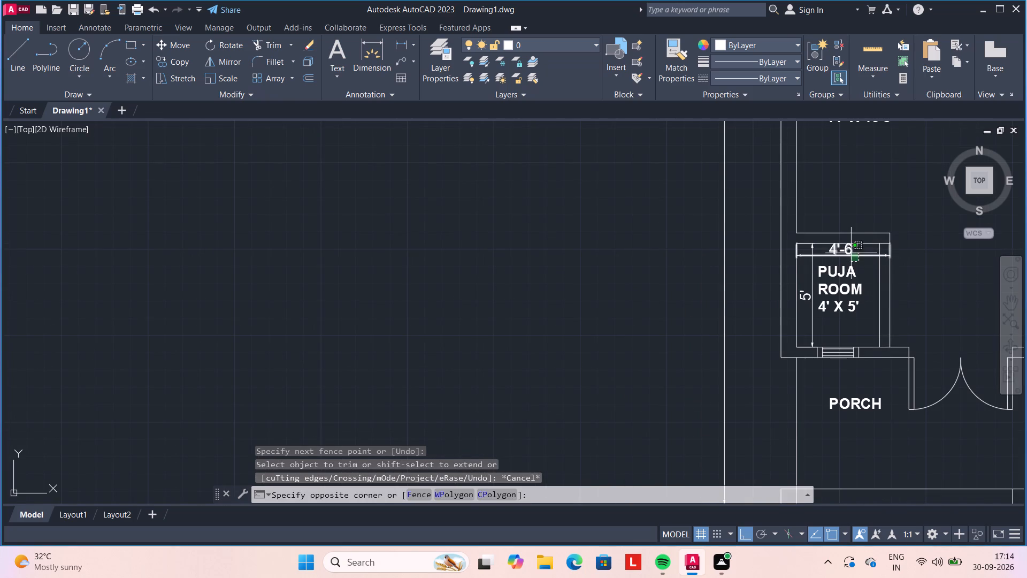
{"action": "left_click", "coordinate": [851, 253]}
{"action": "left_click", "coordinate": [818, 281]}
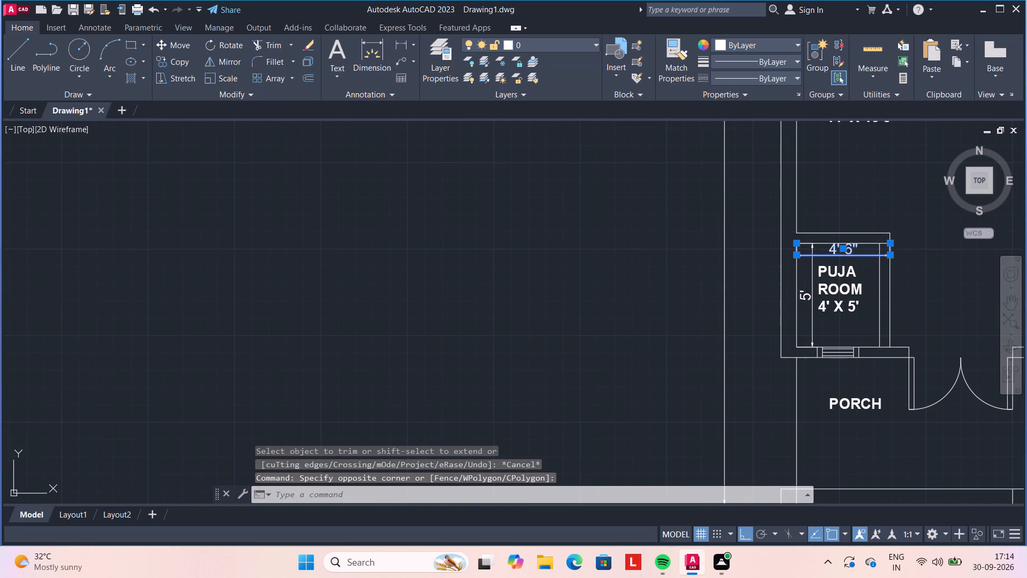
{"action": "left_click", "coordinate": [810, 278]}
{"action": "key", "text": "Delete"}
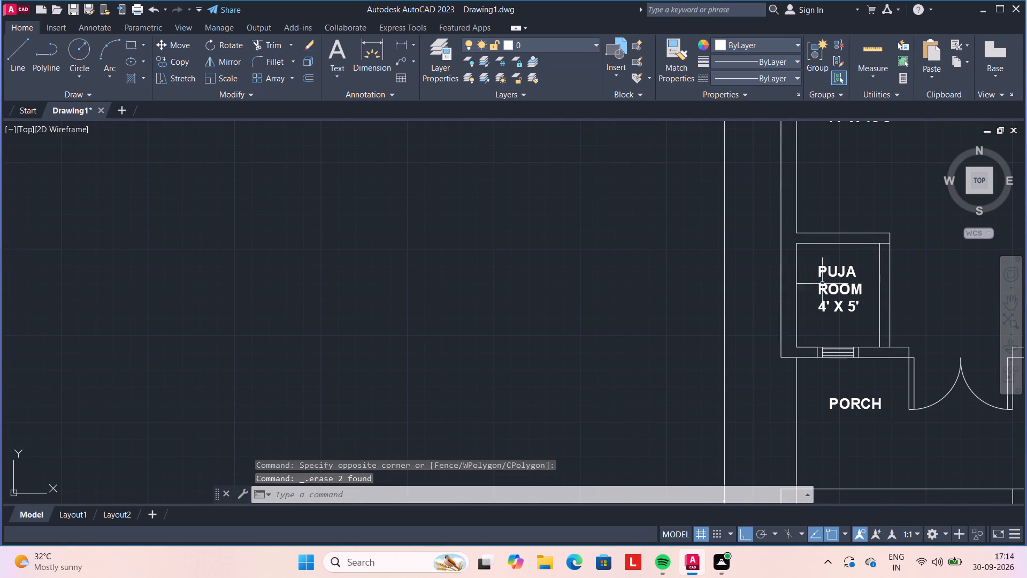
Examine the floor plan, both around the porch and staircase and as a whole.
{"action": "scroll", "coordinate": [832, 288], "scroll_direction": "down", "scroll_amount": 3}
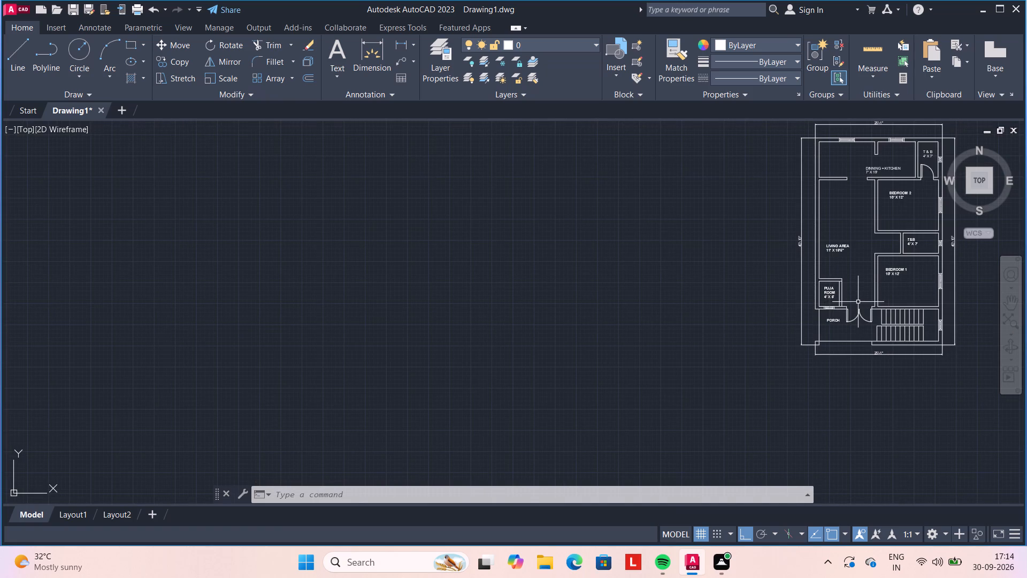
{"action": "scroll", "coordinate": [883, 360], "scroll_direction": "up", "scroll_amount": 3}
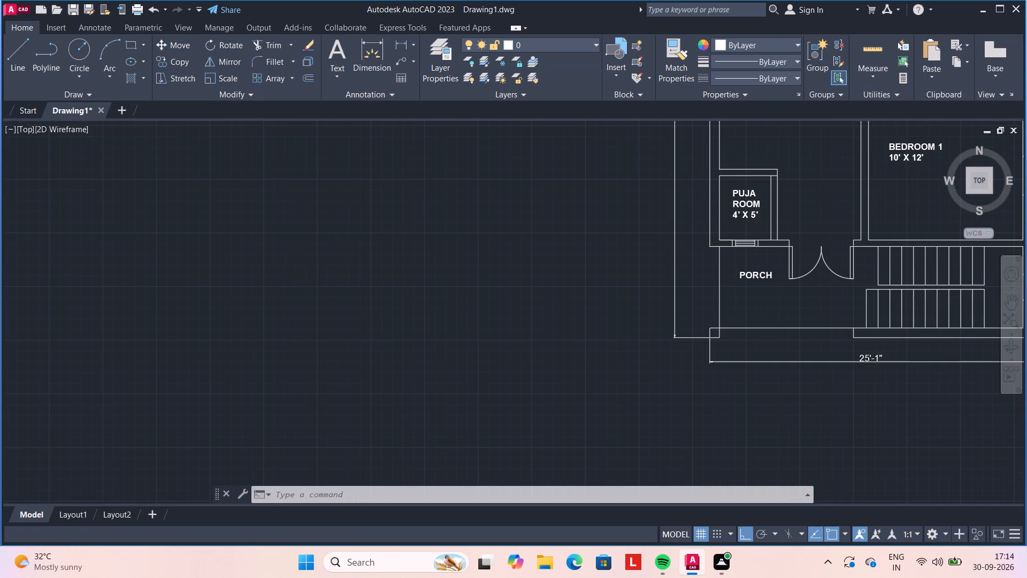
{"action": "scroll", "coordinate": [841, 324], "scroll_direction": "down", "scroll_amount": 3}
{"action": "scroll", "coordinate": [888, 317], "scroll_direction": "up", "scroll_amount": 2}
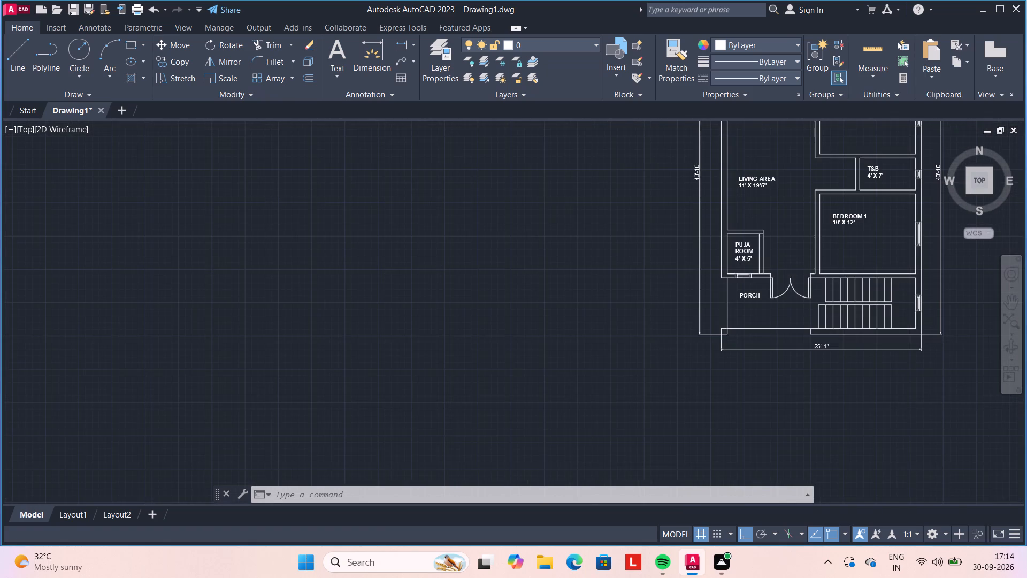
{"action": "middle_click_drag", "start_coordinate": [887, 343], "coordinate": [818, 340]}
{"action": "scroll", "coordinate": [808, 340], "scroll_direction": "down", "scroll_amount": 1}
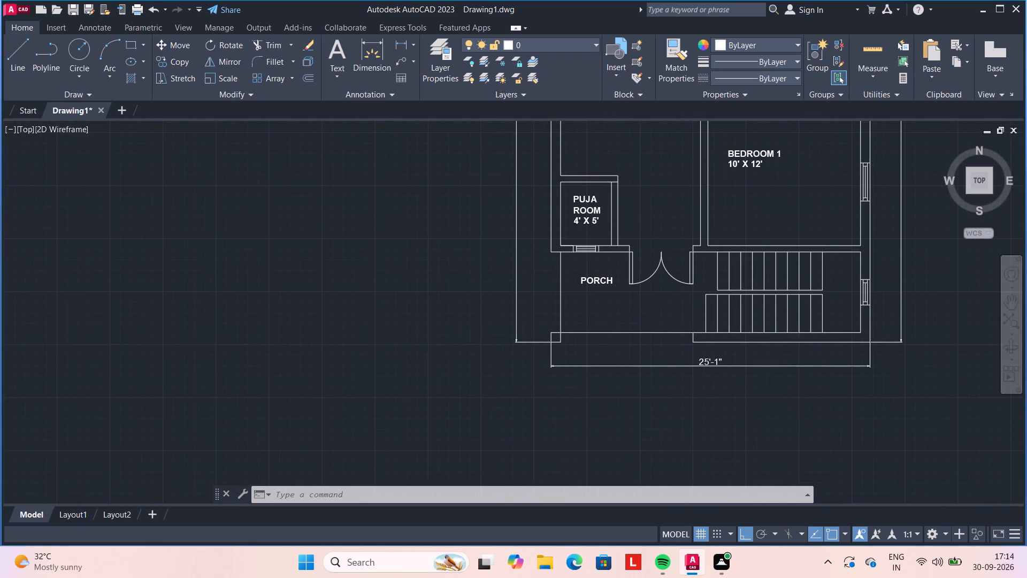
{"action": "scroll", "coordinate": [769, 302], "scroll_direction": "up", "scroll_amount": 2}
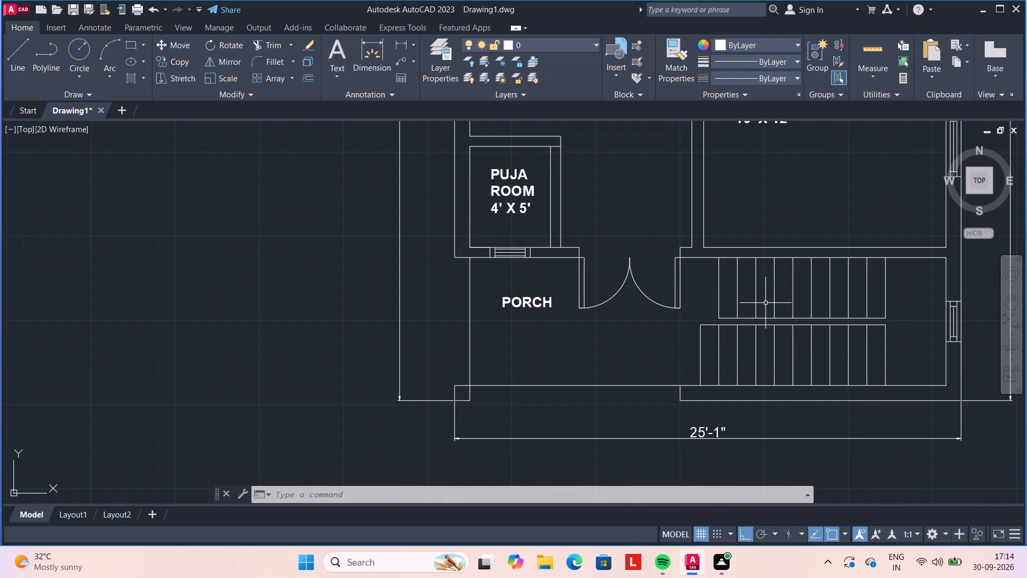
{"action": "scroll", "coordinate": [765, 303], "scroll_direction": "down", "scroll_amount": 2}
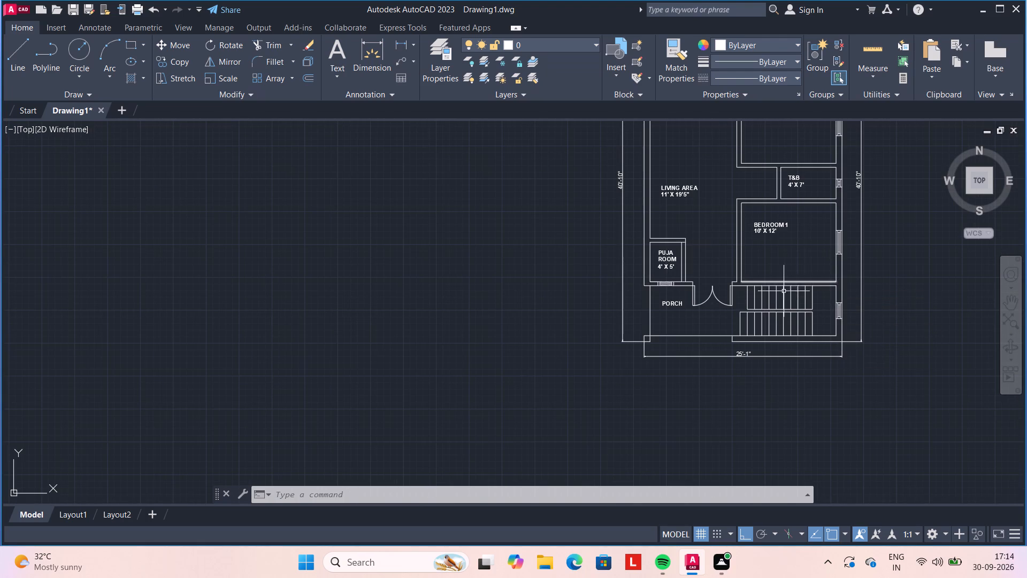
{"action": "scroll", "coordinate": [781, 296], "scroll_direction": "down", "scroll_amount": 1}
{"action": "middle_click_drag", "start_coordinate": [760, 227], "coordinate": [765, 304]}
{"action": "scroll", "coordinate": [735, 278], "scroll_direction": "up", "scroll_amount": 1}
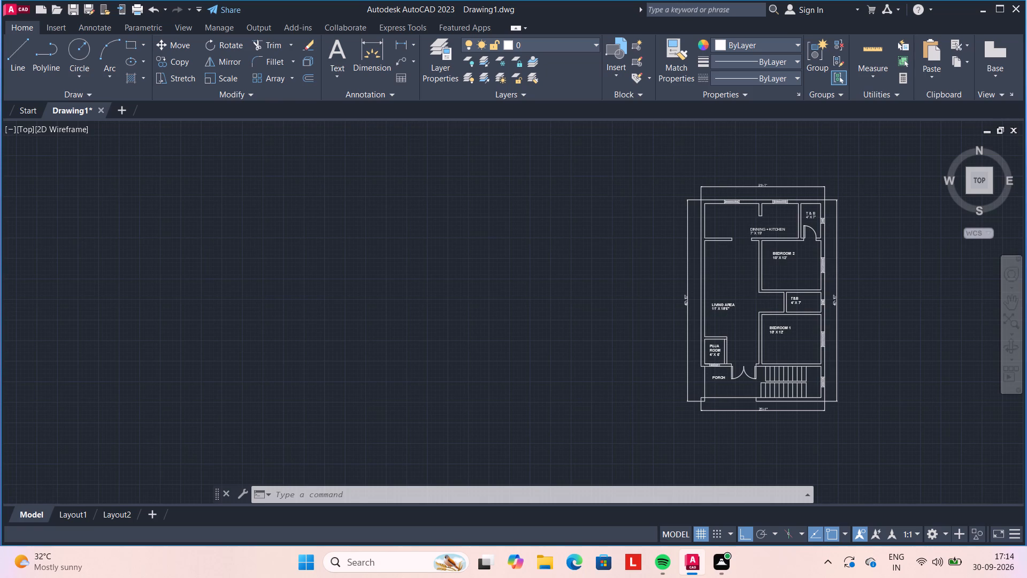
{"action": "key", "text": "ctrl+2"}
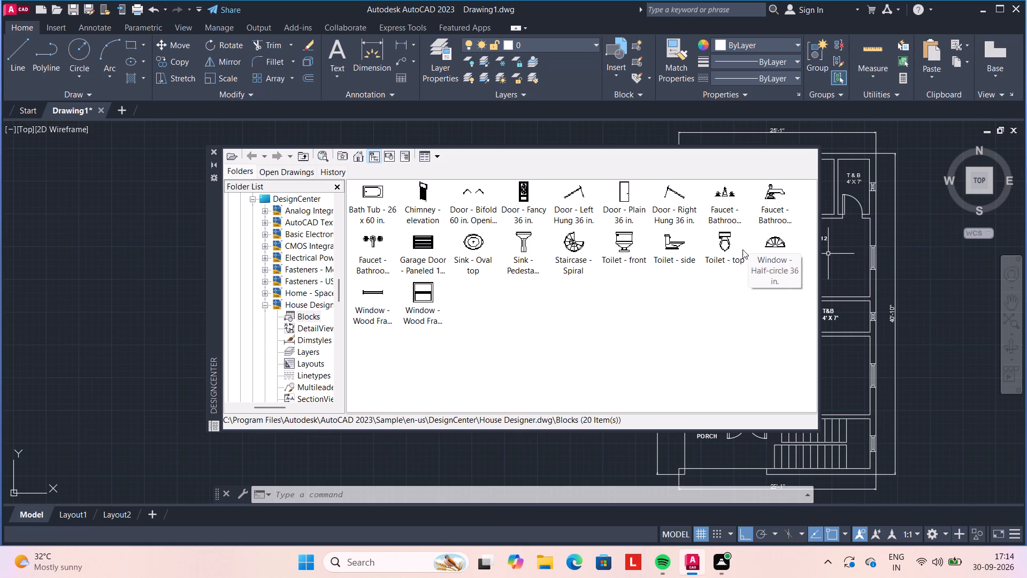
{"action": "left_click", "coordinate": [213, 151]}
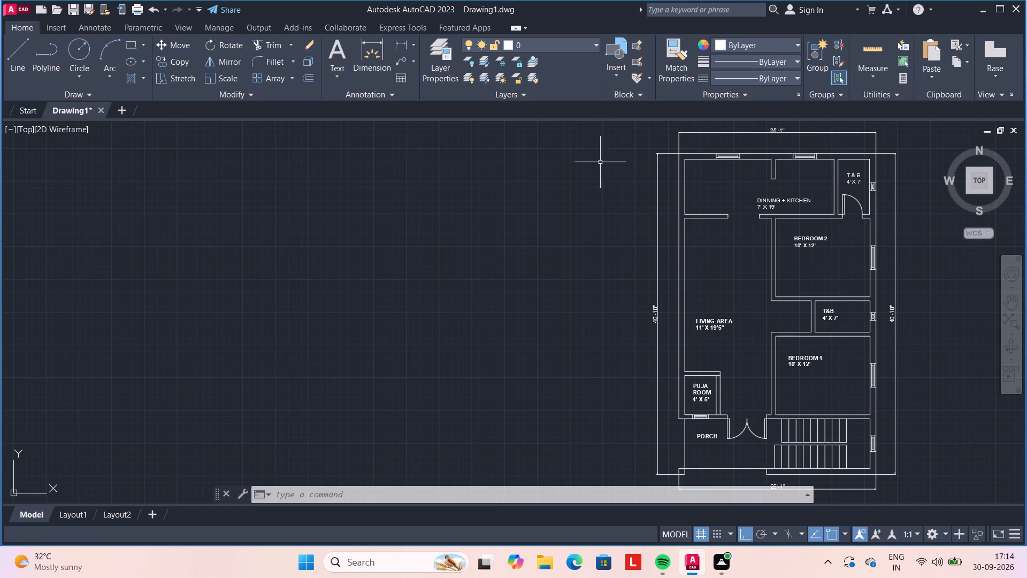
Draw a line 7" east from Bedroom 2's inner southwest corner along the south wall, continuing across the wall to its outer face.
{"action": "scroll", "coordinate": [769, 296], "scroll_direction": "up", "scroll_amount": 3}
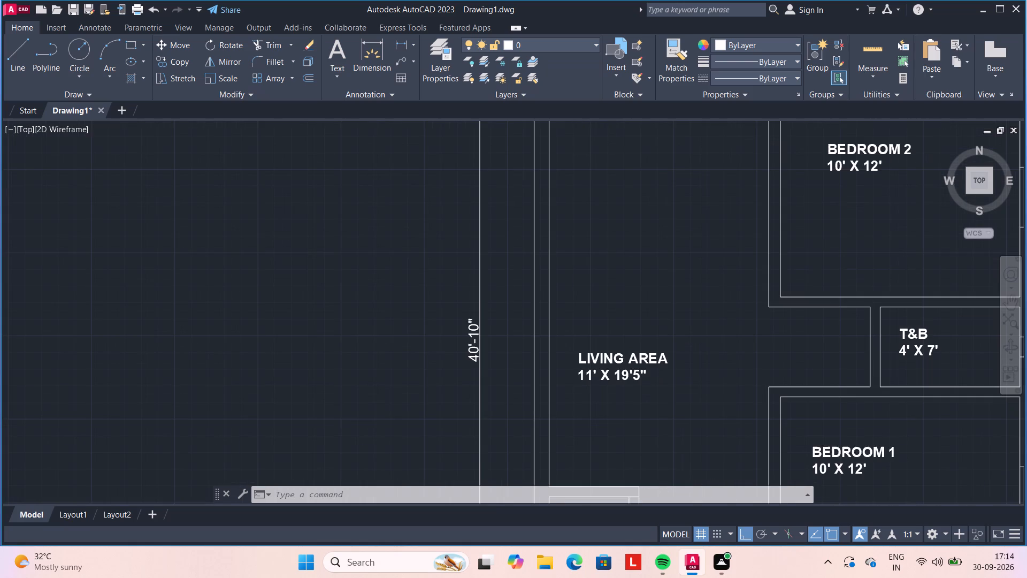
{"action": "key", "text": "l"}
{"action": "key", "text": "Return"}
{"action": "left_click", "coordinate": [783, 292]}
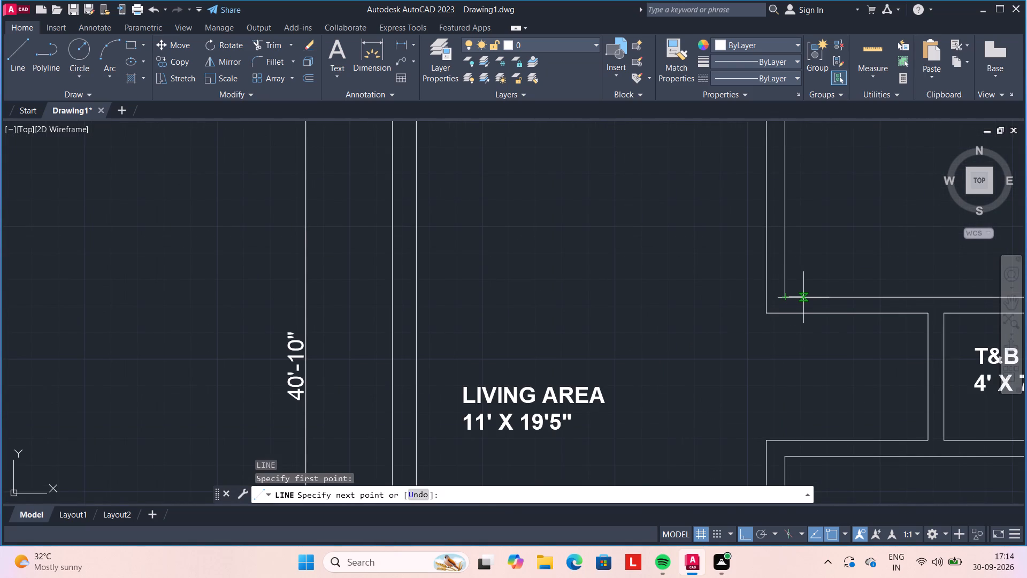
{"action": "type", "text": "7\""}
{"action": "key", "text": "Return"}
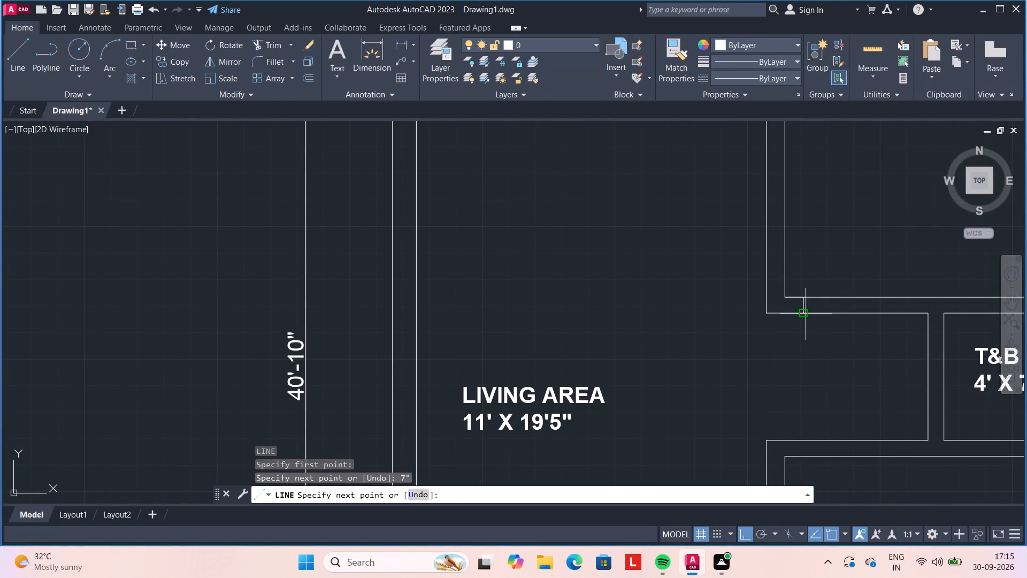
{"action": "left_click", "coordinate": [806, 314]}
{"action": "key", "text": "Escape"}
Delete the 7" guide segment along the inner face of Bedroom 2's south wall.
{"action": "scroll", "coordinate": [798, 305], "scroll_direction": "up", "scroll_amount": 3}
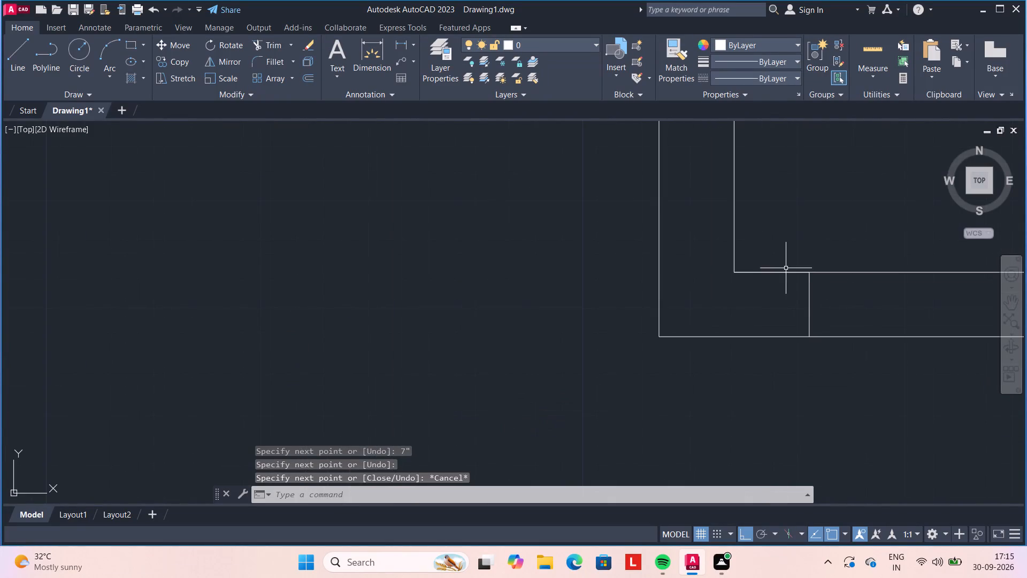
{"action": "left_click", "coordinate": [781, 273]}
{"action": "key", "text": "Delete"}
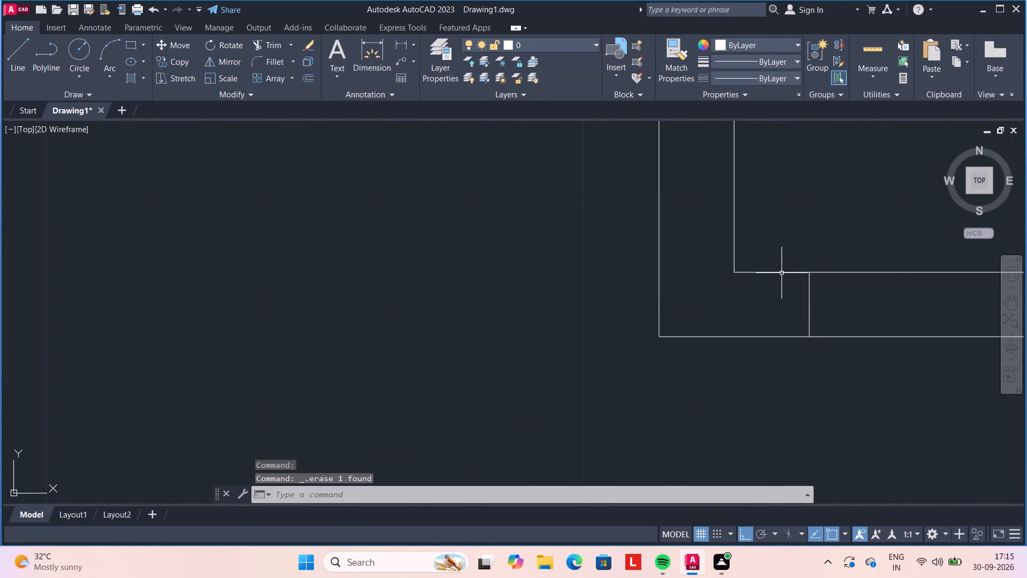
Offset the jamb line across Bedroom 2's south wall 2'6" to the east.
{"action": "scroll", "coordinate": [781, 273], "scroll_direction": "down", "scroll_amount": 2}
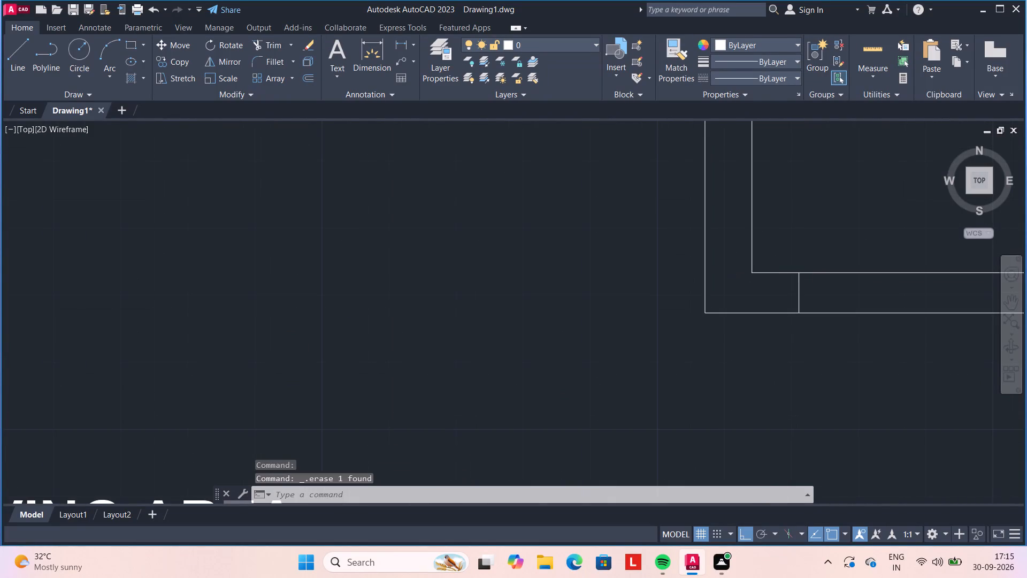
{"action": "key", "text": "o"}
{"action": "key", "text": "Return"}
{"action": "type", "text": "2'6\""}
{"action": "key", "text": "Return"}
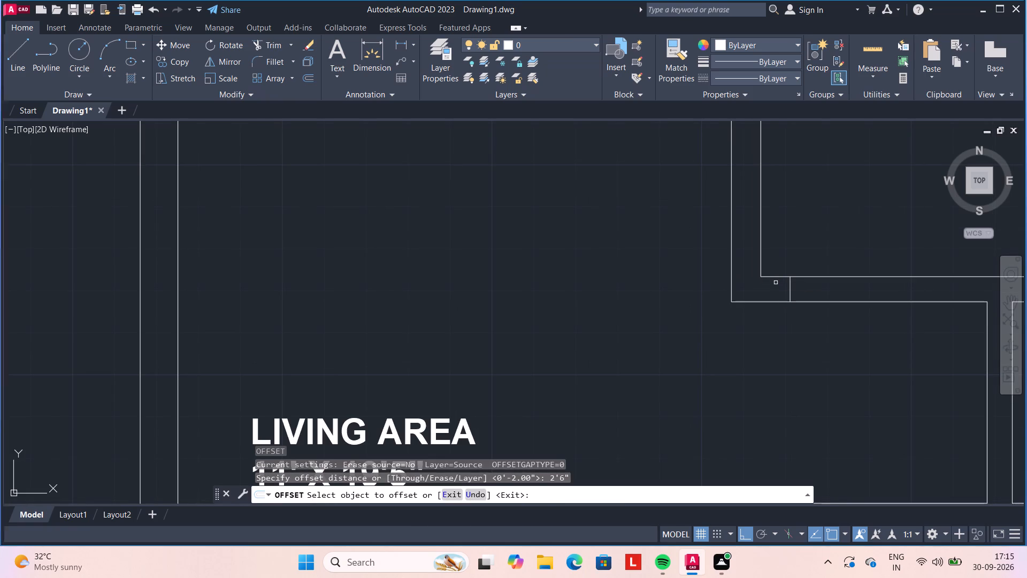
{"action": "left_click", "coordinate": [792, 293]}
{"action": "left_click", "coordinate": [867, 295]}
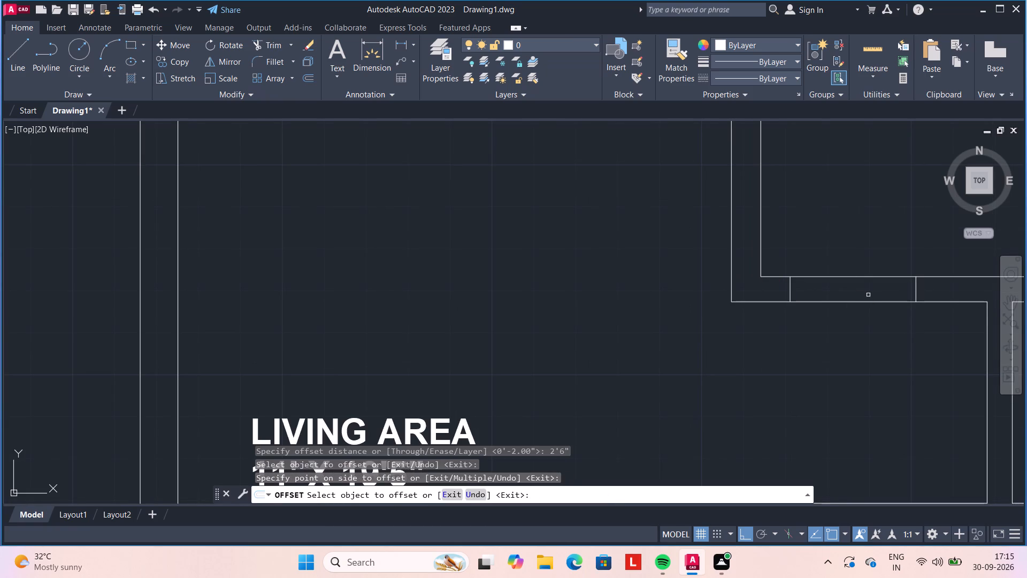
{"action": "key", "text": "Escape"}
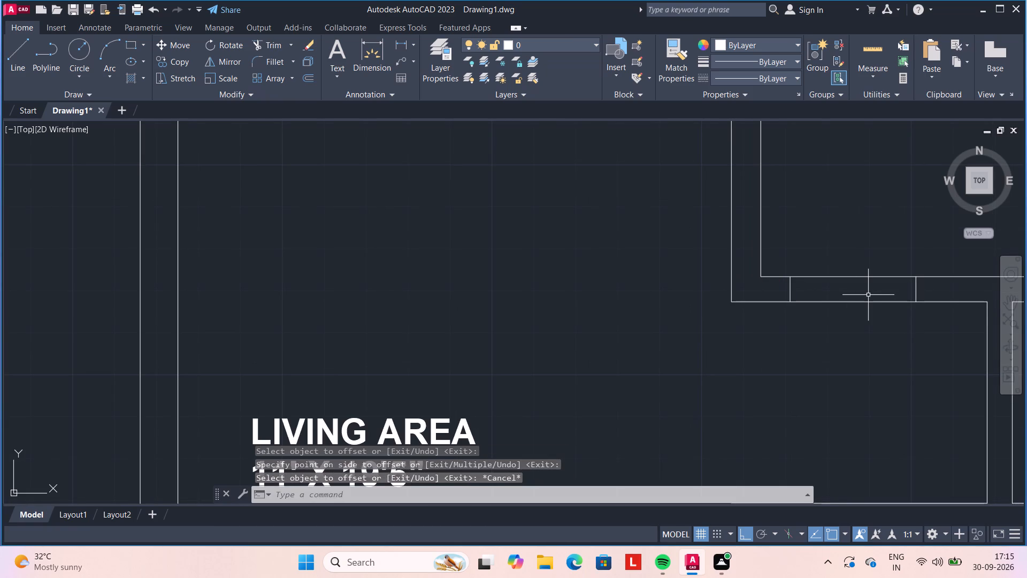
Trim both faces of Bedroom 2's south wall between the two jamb lines to open the doorway.
{"action": "type", "text": "TR"}
{"action": "key", "text": "space"}
{"action": "left_click", "coordinate": [869, 249]}
{"action": "left_click", "coordinate": [861, 332]}
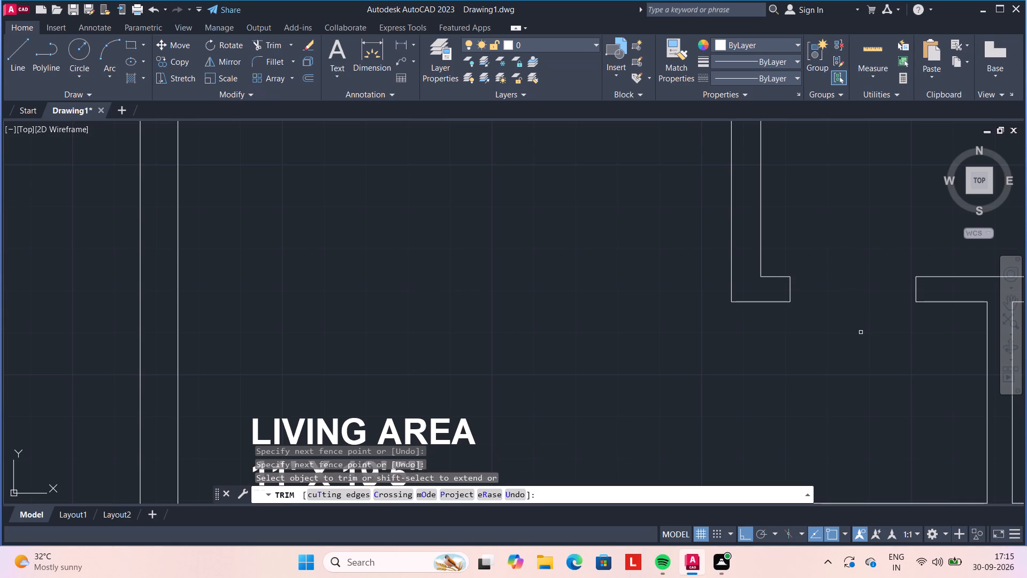
{"action": "key", "text": "Escape"}
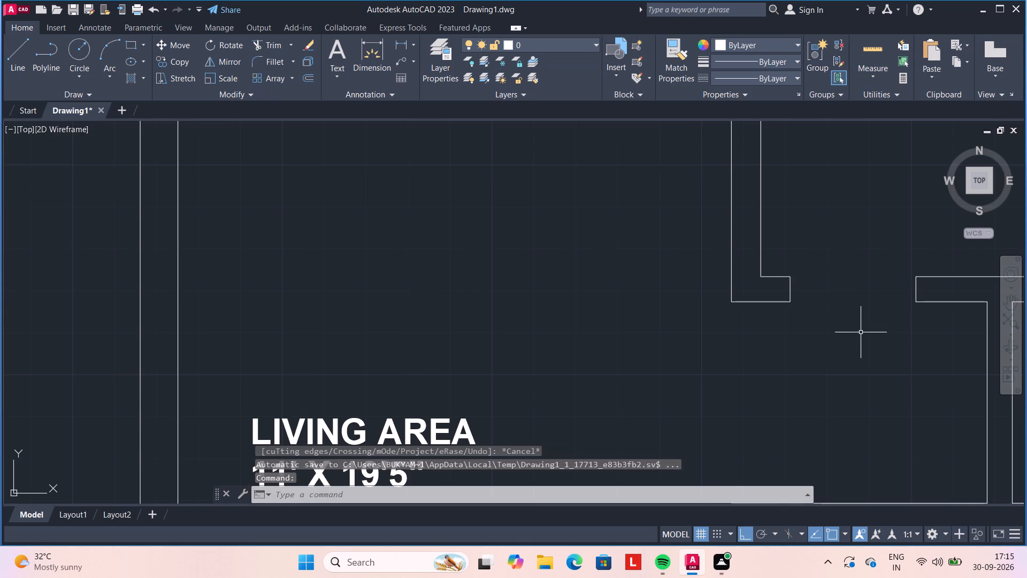
Draw a 3" by 2'6" door leaf rectangle northward into Bedroom 2 from the west jamb's inner corner.
{"action": "type", "text": "REC"}
{"action": "key", "text": "space"}
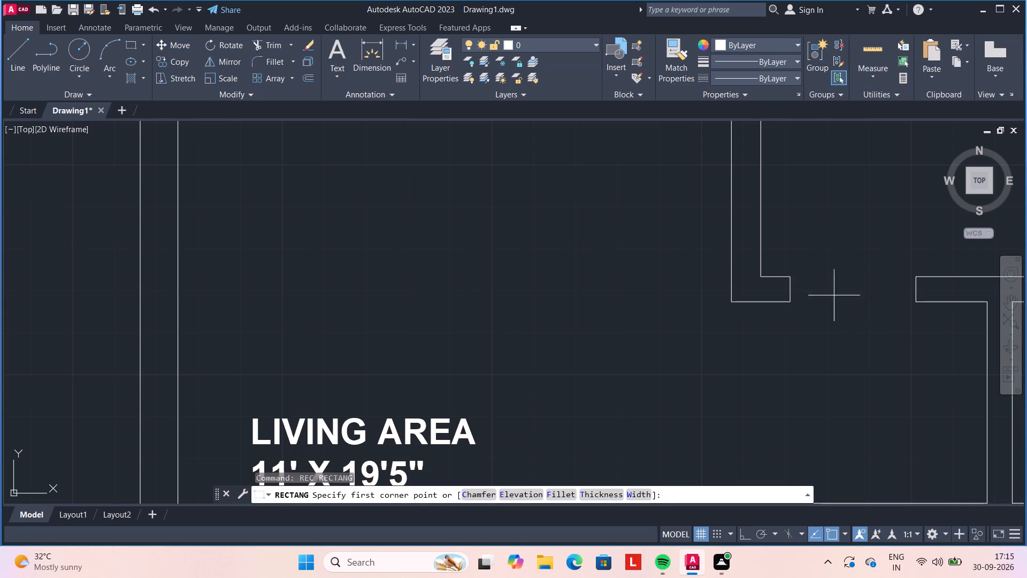
{"action": "left_click", "coordinate": [787, 275]}
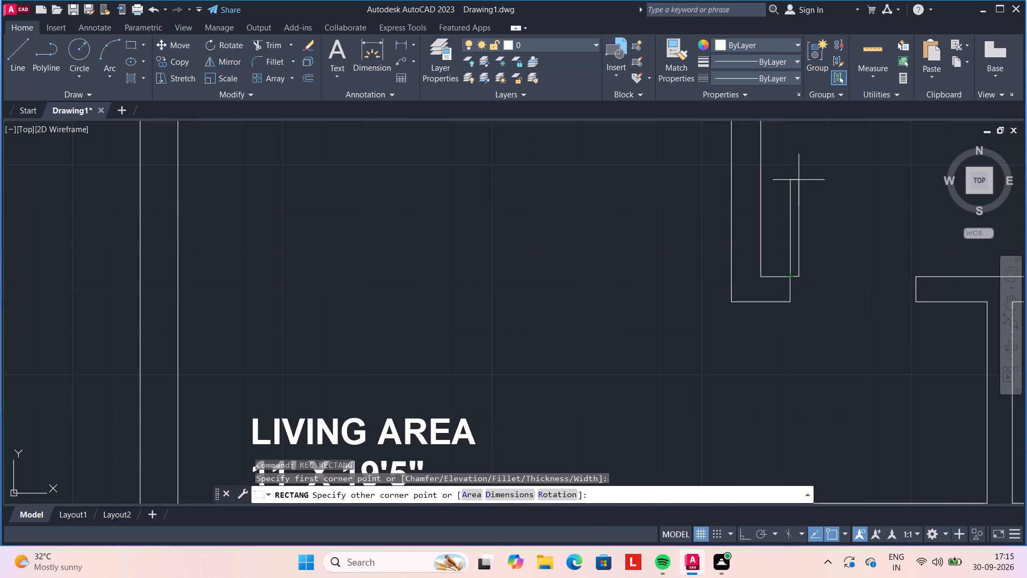
{"action": "type", "text": "D"}
{"action": "key", "text": "space"}
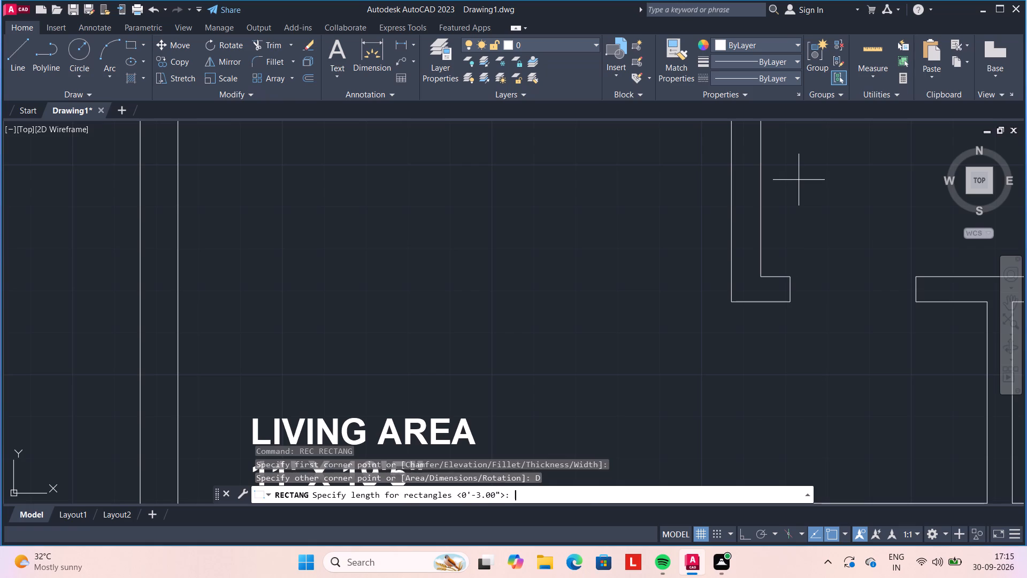
{"action": "type", "text": "3\""}
{"action": "key", "text": "Return"}
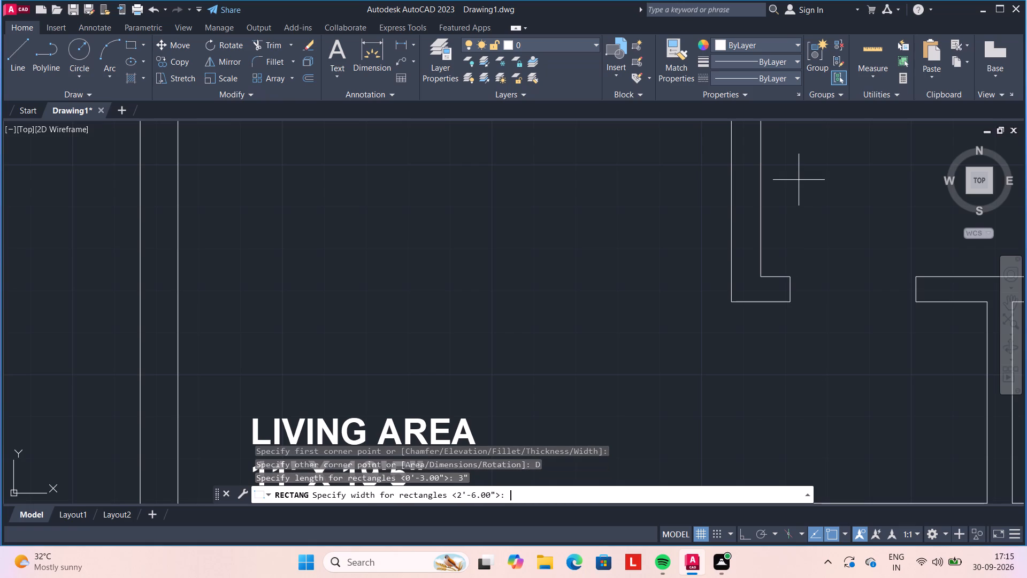
{"action": "type", "text": "2'6\""}
{"action": "key", "text": "Return"}
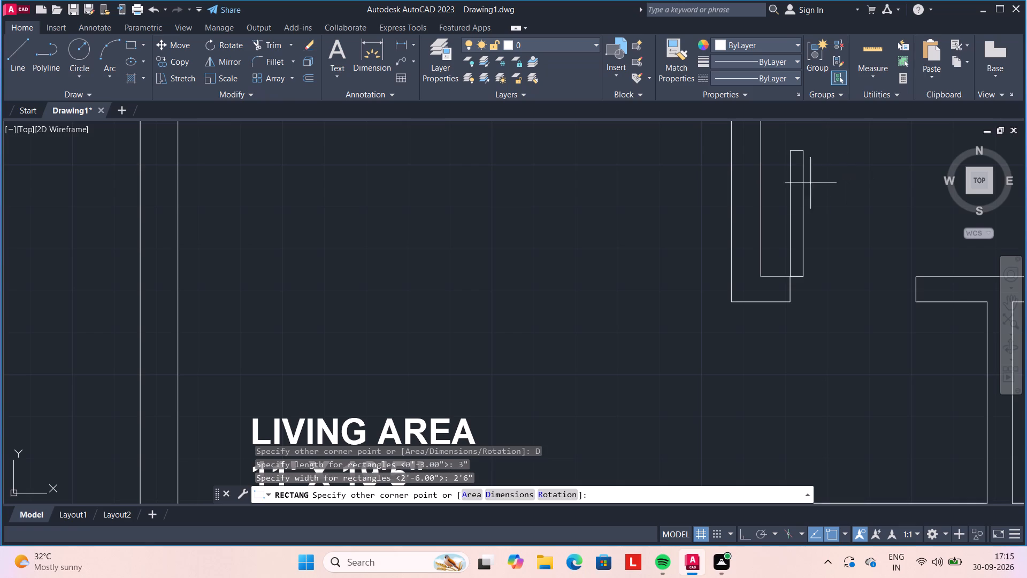
{"action": "left_click", "coordinate": [864, 181]}
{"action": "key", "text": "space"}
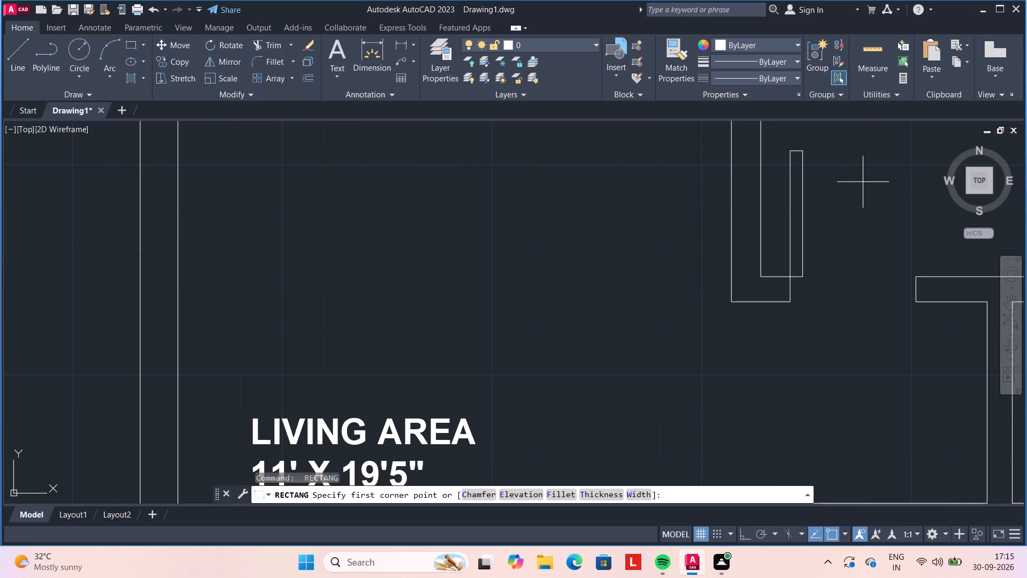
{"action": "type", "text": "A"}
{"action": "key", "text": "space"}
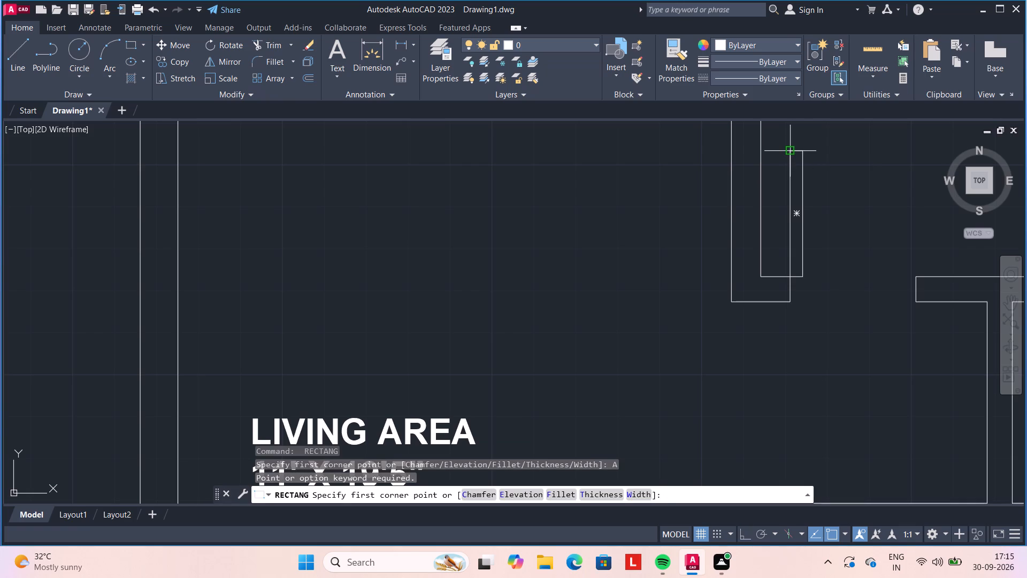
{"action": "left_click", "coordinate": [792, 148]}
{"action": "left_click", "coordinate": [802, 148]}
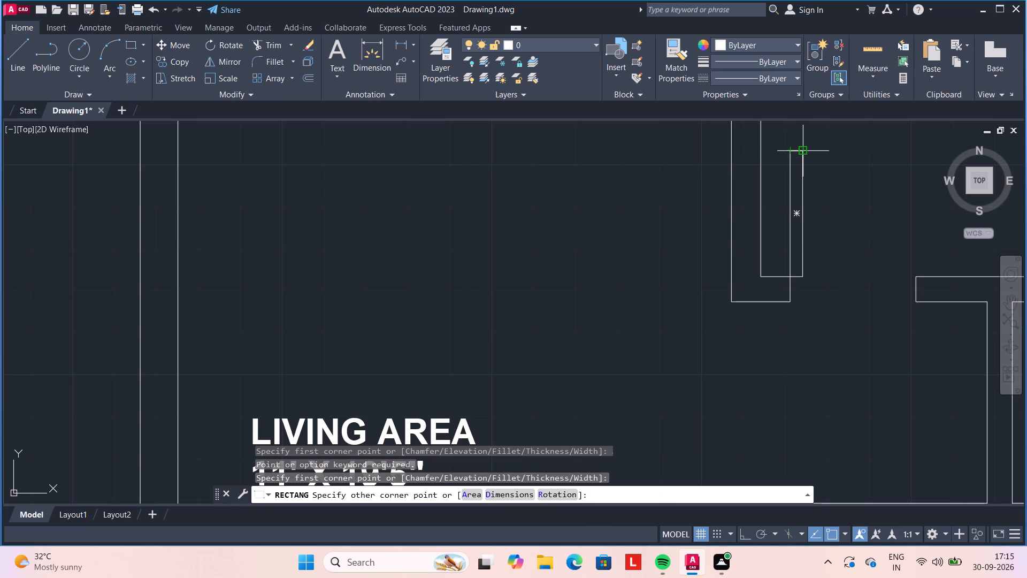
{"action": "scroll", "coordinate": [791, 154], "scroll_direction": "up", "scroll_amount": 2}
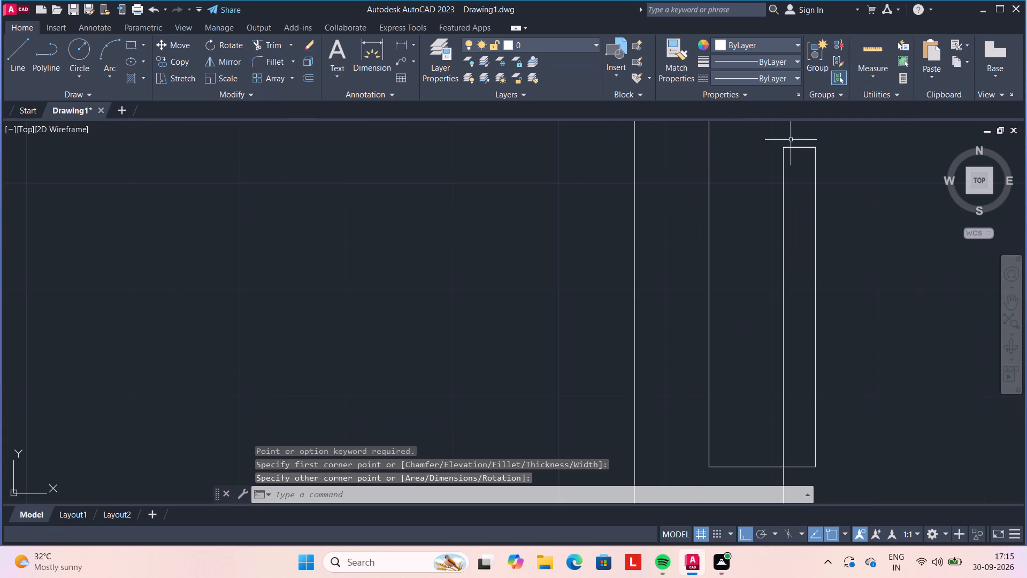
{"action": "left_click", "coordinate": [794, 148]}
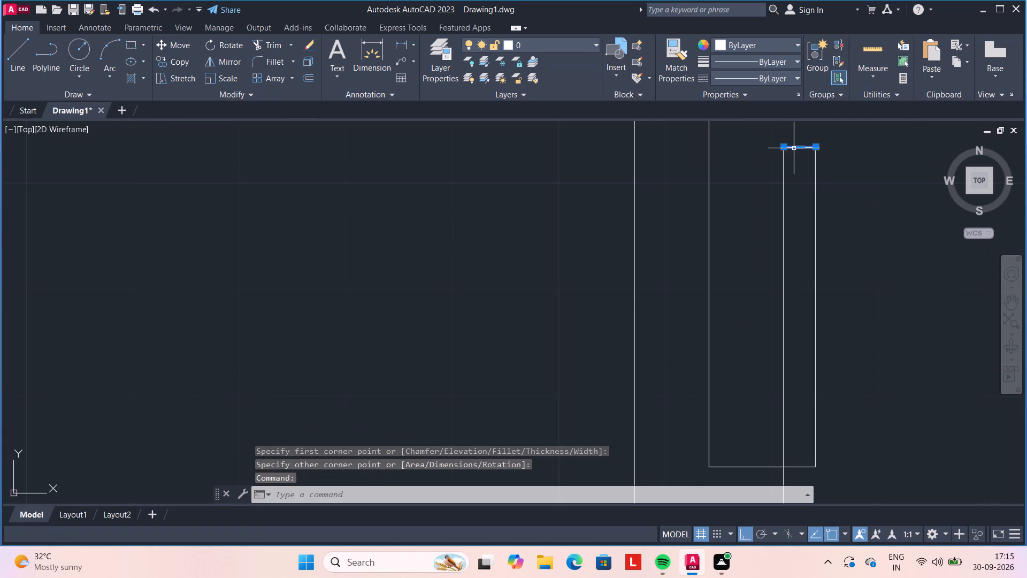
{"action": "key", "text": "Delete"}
Draw Bedroom 2's door swing as a three-point arc through the leaf's two north corners to the east jamb's inner corner.
{"action": "type", "text": "A"}
{"action": "key", "text": "space"}
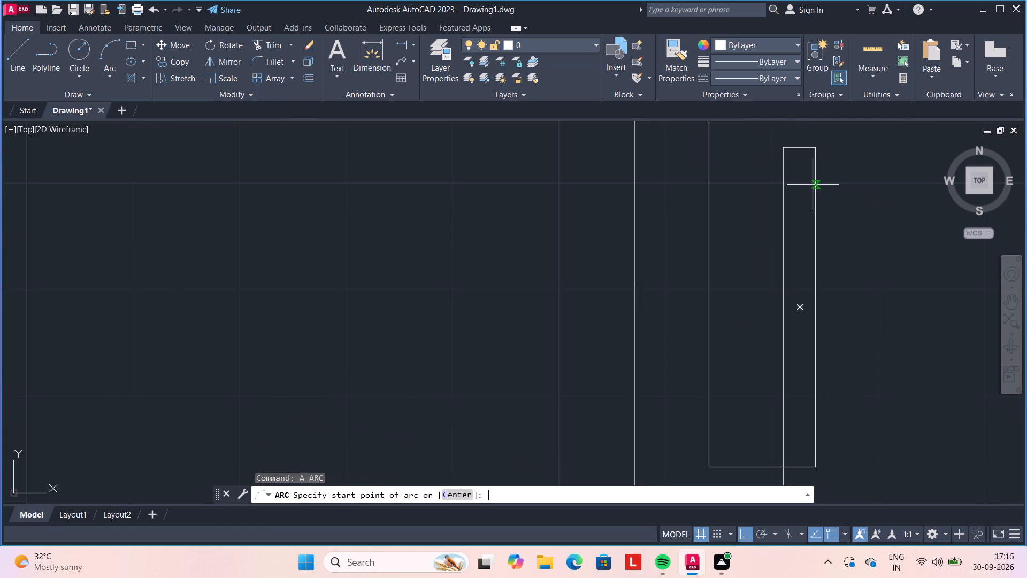
{"action": "left_click", "coordinate": [784, 150]}
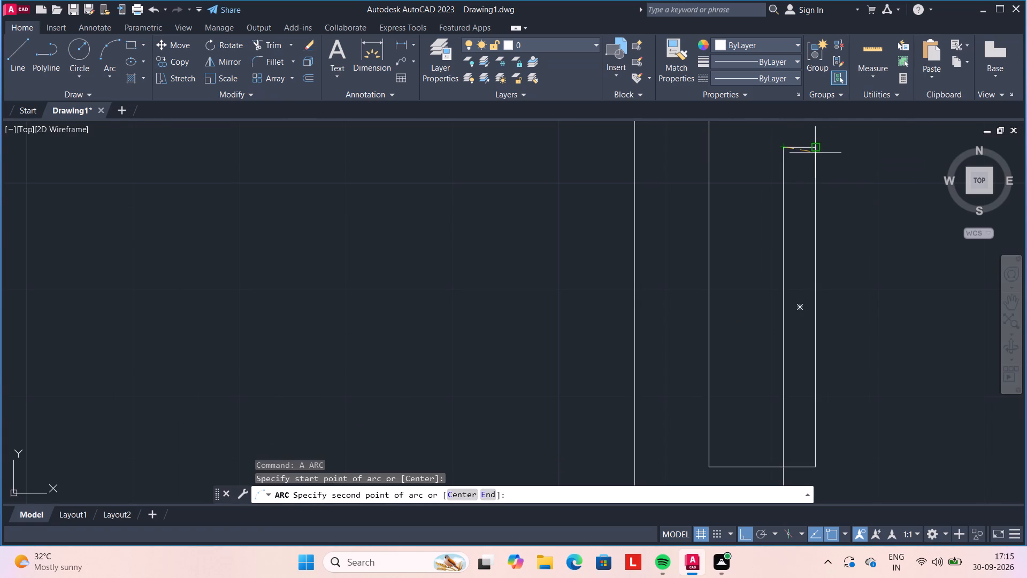
{"action": "left_click", "coordinate": [815, 149]}
{"action": "scroll", "coordinate": [937, 390], "scroll_direction": "down", "scroll_amount": 2}
{"action": "middle_click_drag", "start_coordinate": [934, 390], "coordinate": [896, 379]}
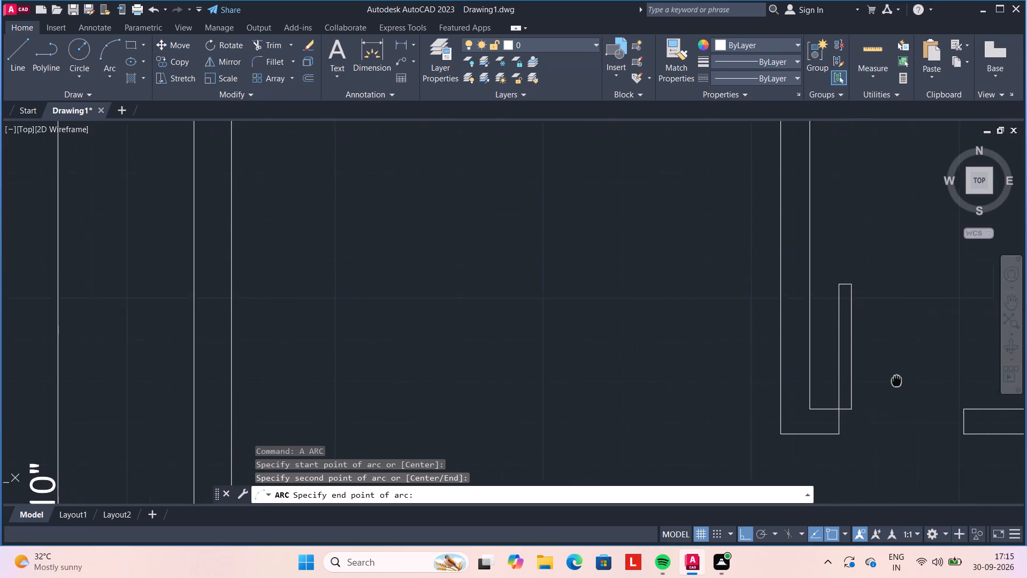
{"action": "middle_click_drag", "start_coordinate": [896, 379], "coordinate": [846, 361]}
{"action": "left_click", "coordinate": [917, 387]}
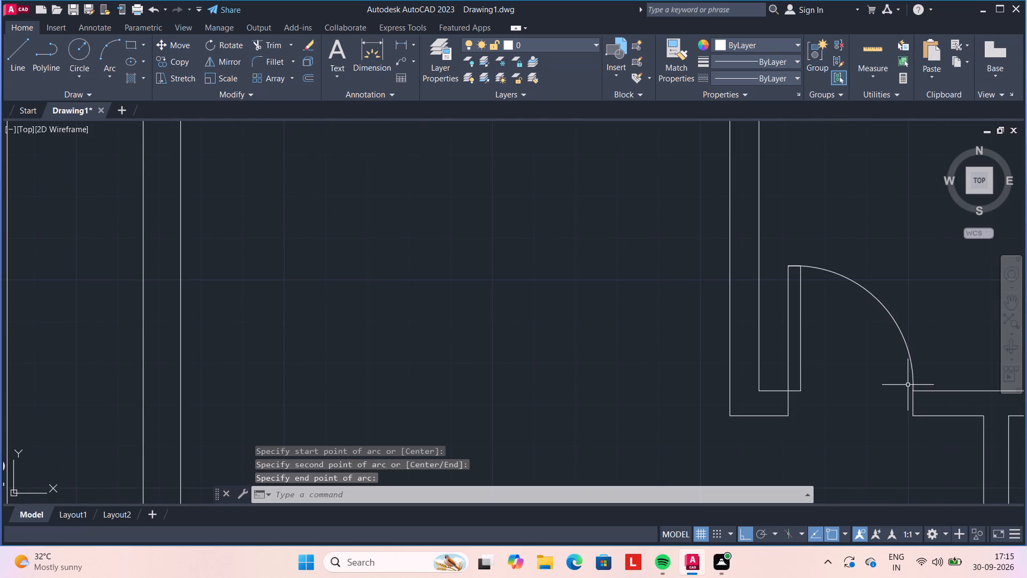
{"action": "key", "text": "Escape"}
Draw a line 7" east from Bedroom 1's inner northwest corner along the north wall, continuing across the wall to its outer face.
{"action": "scroll", "coordinate": [868, 226], "scroll_direction": "down", "scroll_amount": 3}
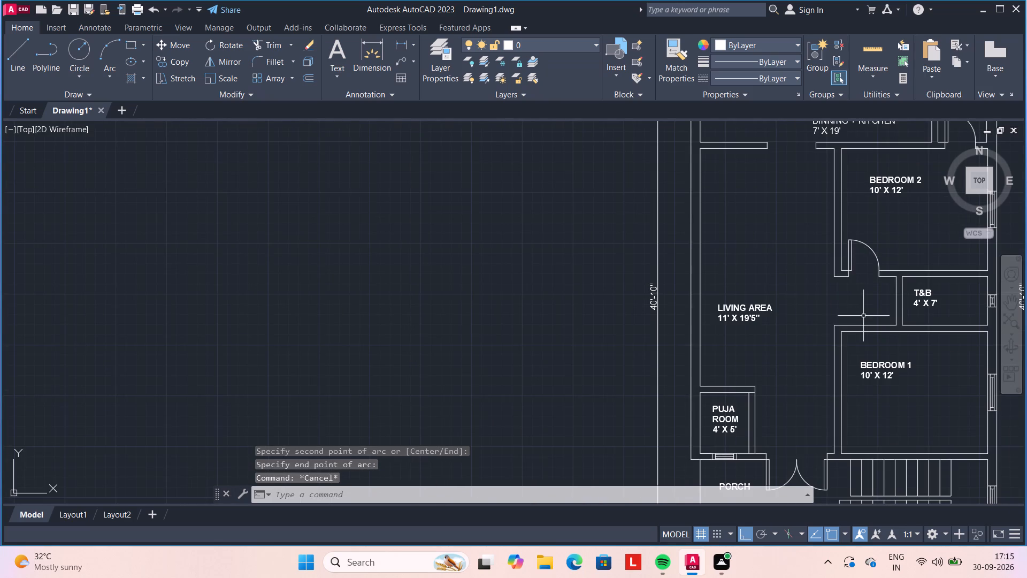
{"action": "scroll", "coordinate": [856, 323], "scroll_direction": "up", "scroll_amount": 2}
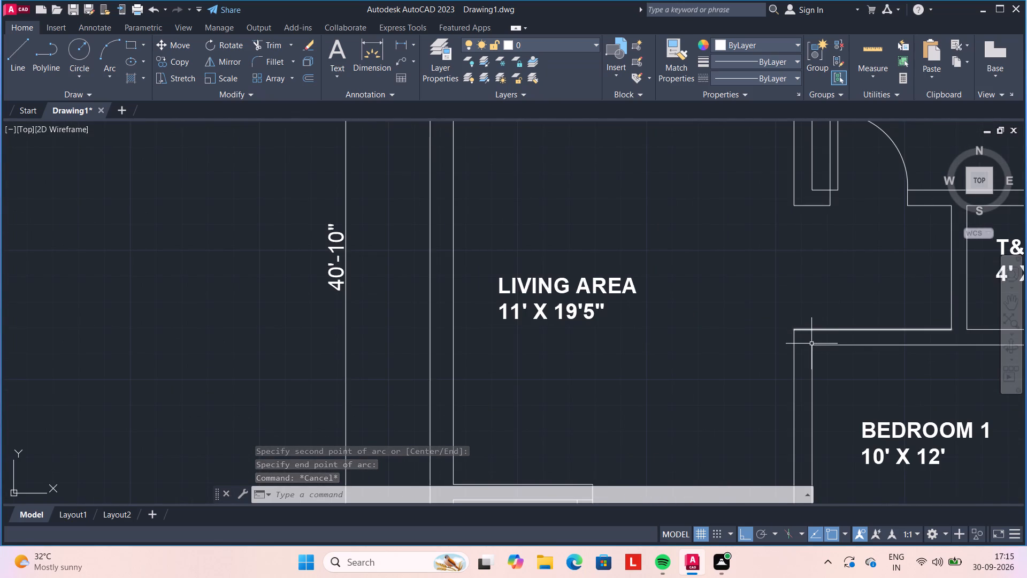
{"action": "key", "text": "l"}
{"action": "key", "text": "Return"}
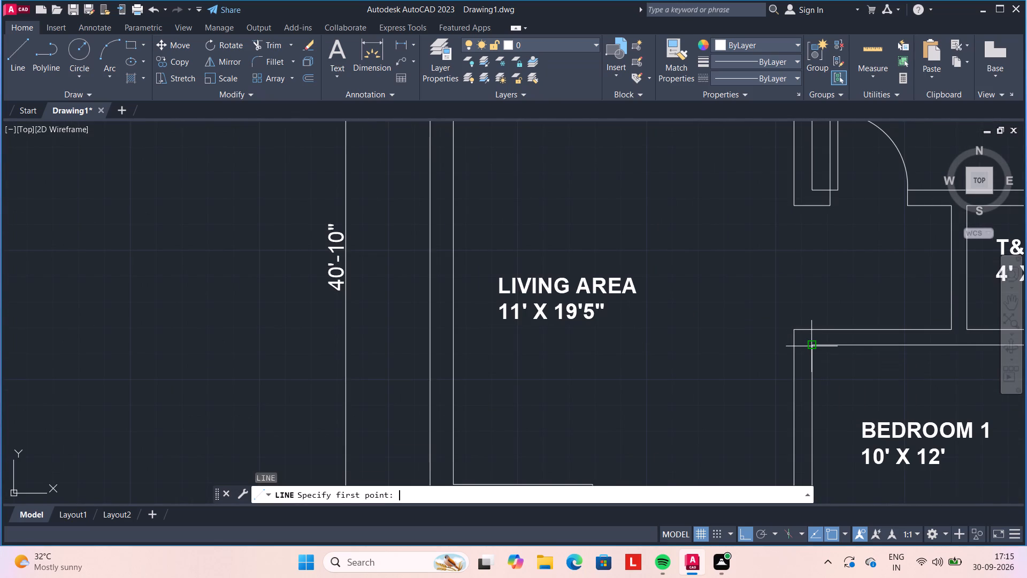
{"action": "scroll", "coordinate": [811, 346], "scroll_direction": "up", "scroll_amount": 3}
{"action": "left_click", "coordinate": [800, 345]}
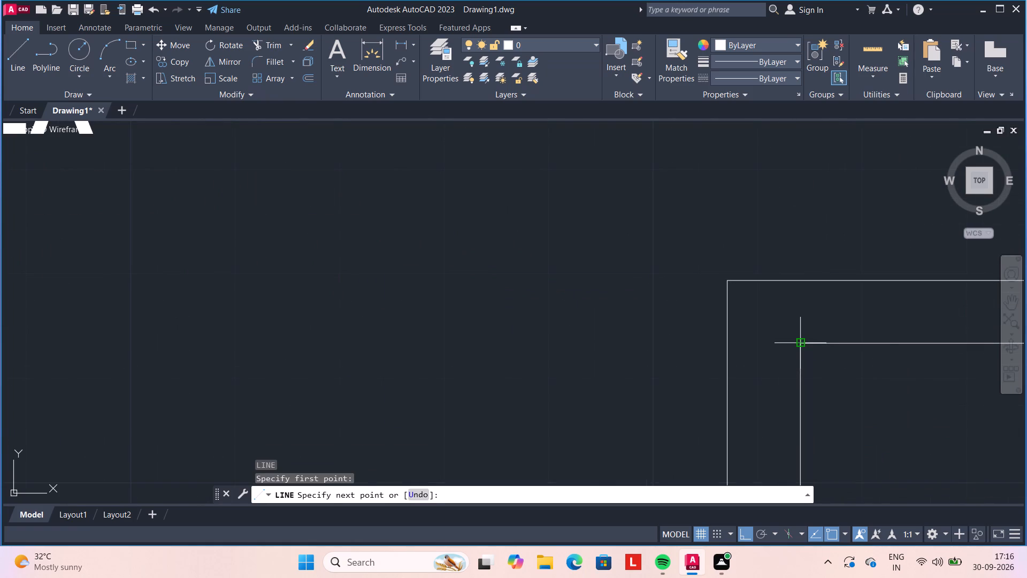
{"action": "type", "text": "7\""}
{"action": "key", "text": "Return"}
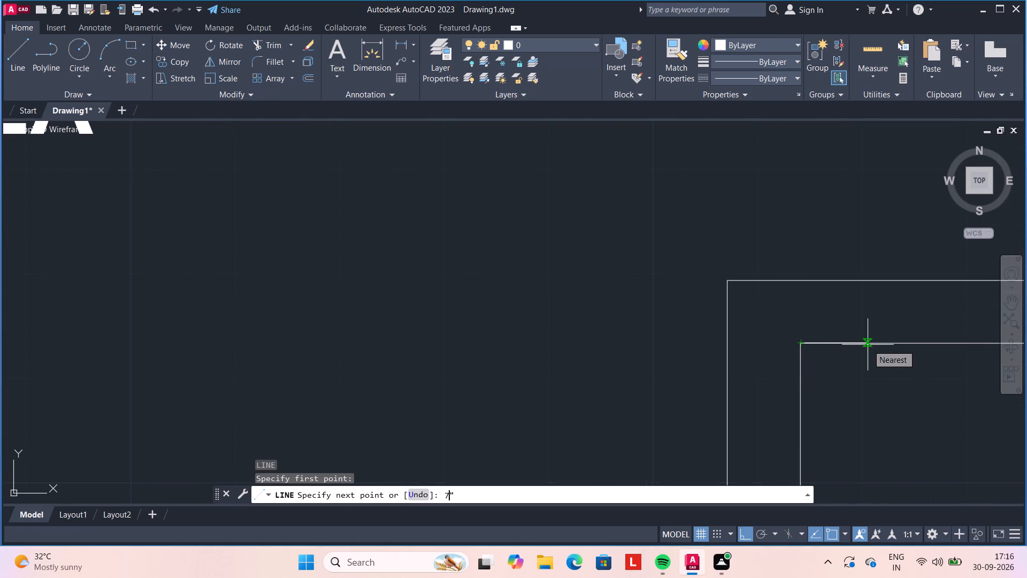
{"action": "left_click", "coordinate": [874, 278]}
{"action": "key", "text": "Escape"}
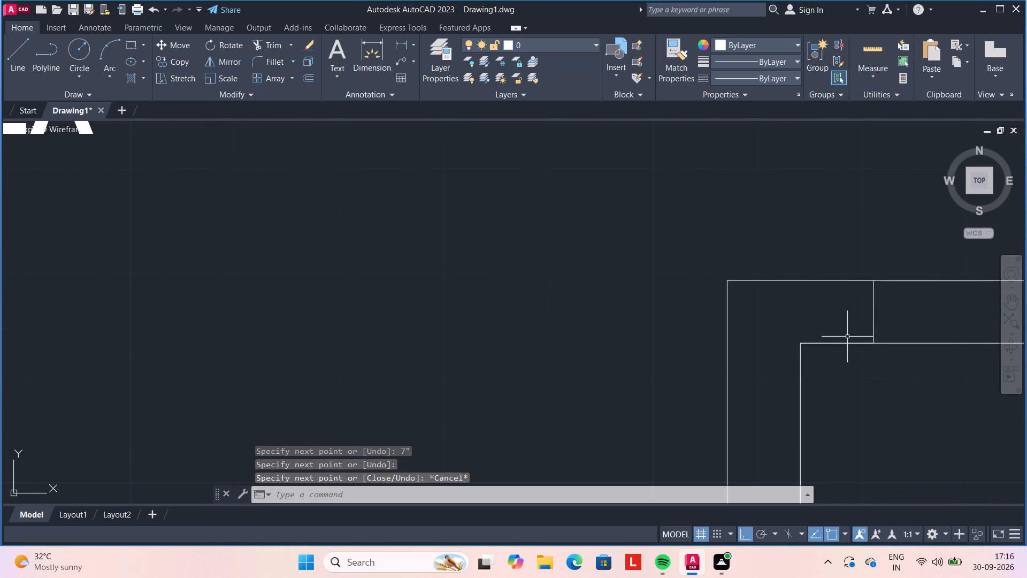
Delete the 7" guide segment along the inner face of Bedroom 1's north wall.
{"action": "left_click", "coordinate": [848, 343]}
{"action": "key", "text": "Delete"}
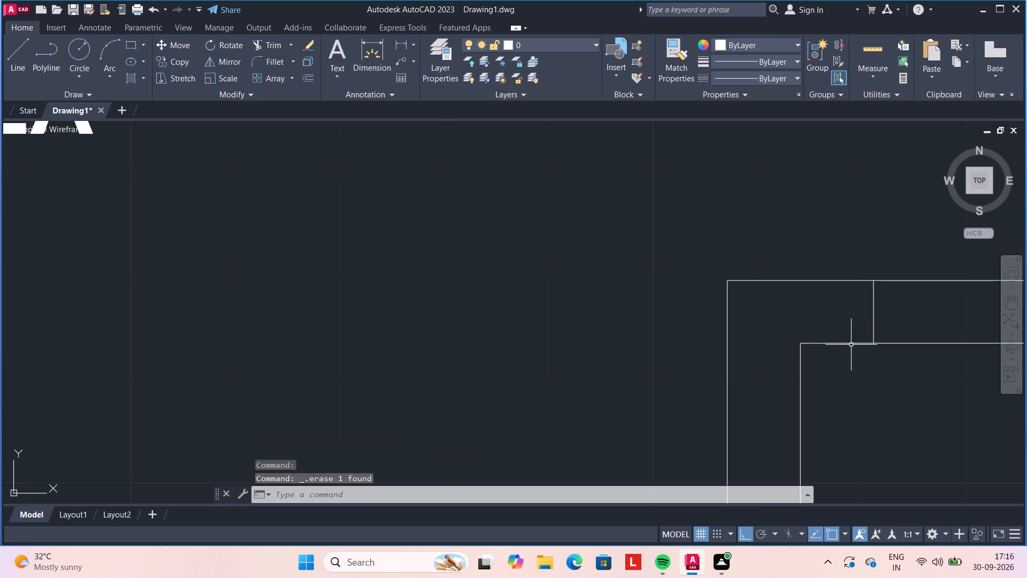
Offset the jamb line across Bedroom 1's north wall 2'6" to the east.
{"action": "scroll", "coordinate": [852, 345], "scroll_direction": "down", "scroll_amount": 2}
{"action": "middle_click_drag", "start_coordinate": [878, 376], "coordinate": [750, 345]}
{"action": "scroll", "coordinate": [783, 347], "scroll_direction": "down", "scroll_amount": 1}
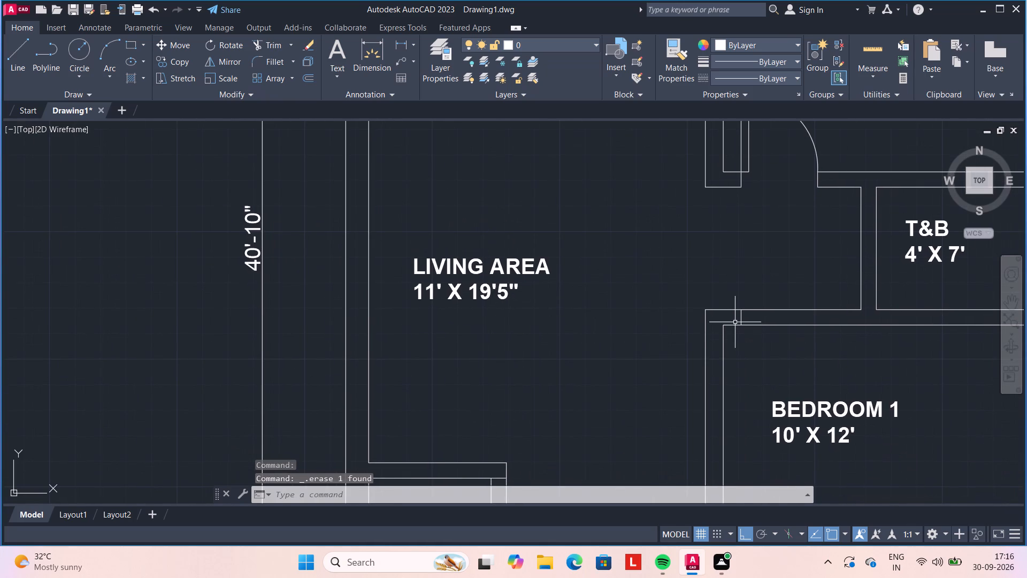
{"action": "scroll", "coordinate": [735, 322], "scroll_direction": "up", "scroll_amount": 2}
{"action": "key", "text": "o"}
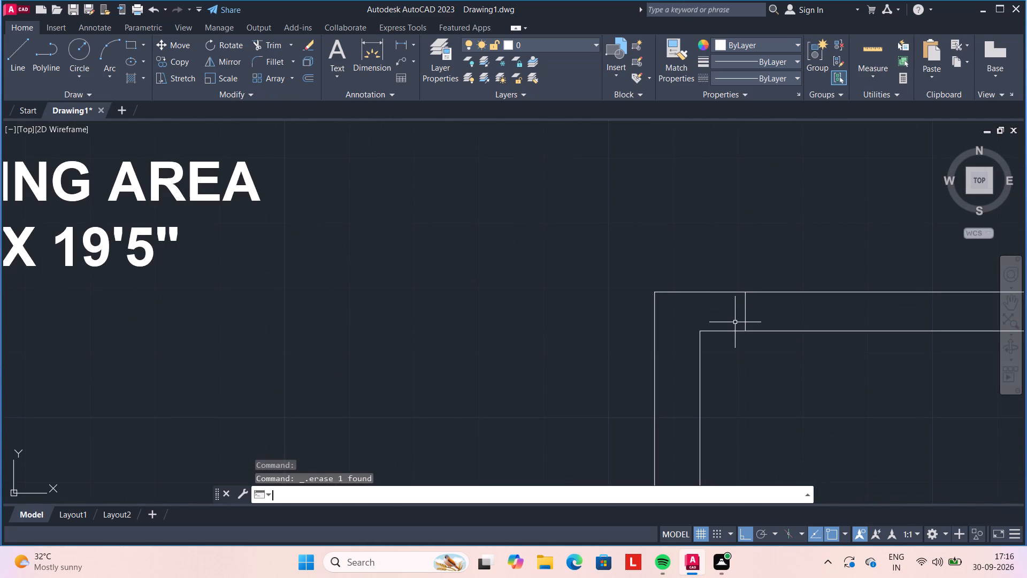
{"action": "key", "text": "Return"}
{"action": "type", "text": "2'6\""}
{"action": "key", "text": "Return"}
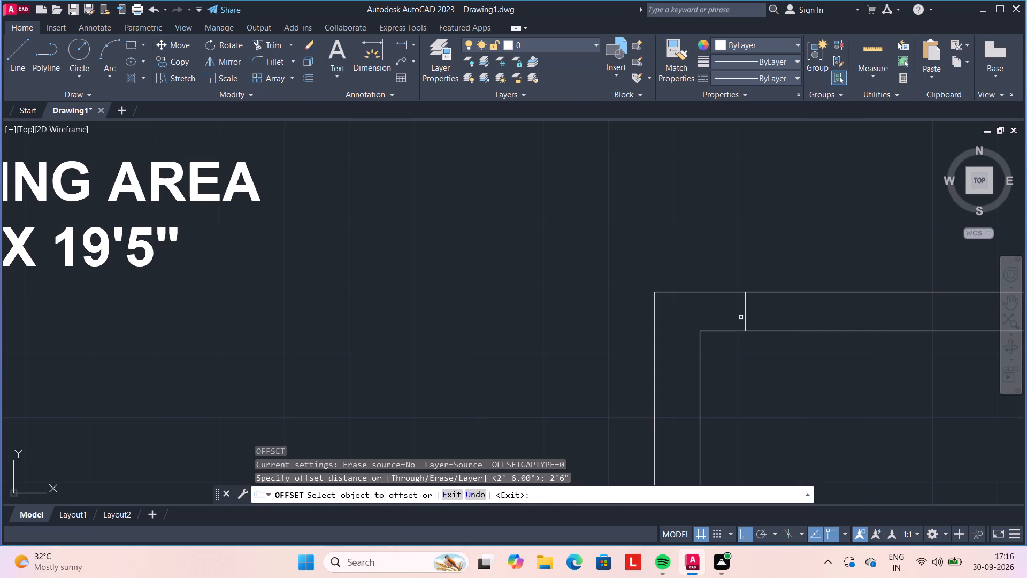
{"action": "left_click", "coordinate": [748, 310]}
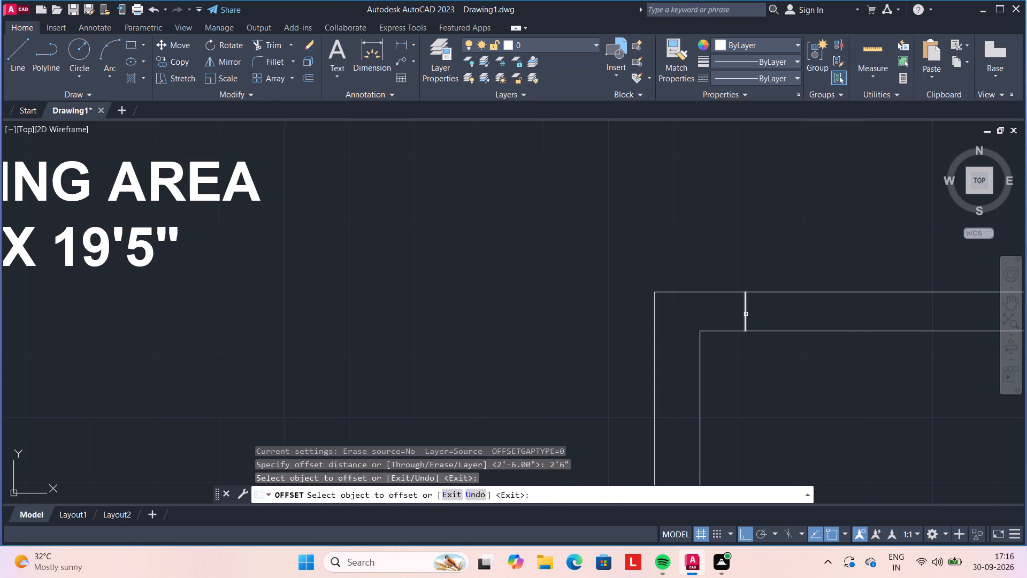
{"action": "left_click", "coordinate": [746, 314]}
{"action": "left_click", "coordinate": [887, 314]}
{"action": "key", "text": "Escape"}
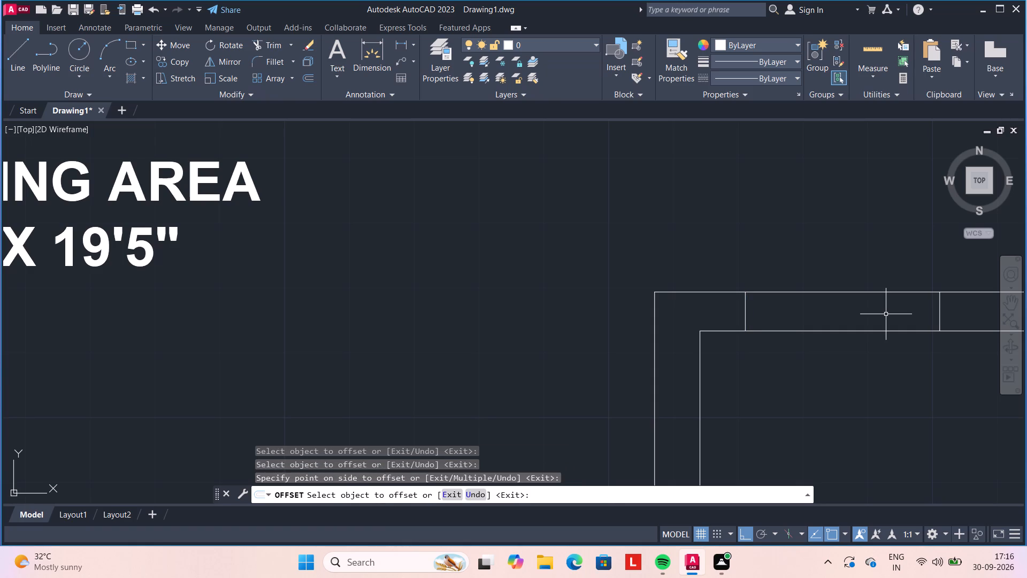
Trim both faces of Bedroom 1's north wall between the two jamb lines to open the doorway.
{"action": "type", "text": "TR"}
{"action": "key", "text": "space"}
{"action": "left_click", "coordinate": [879, 261]}
{"action": "left_click", "coordinate": [862, 405]}
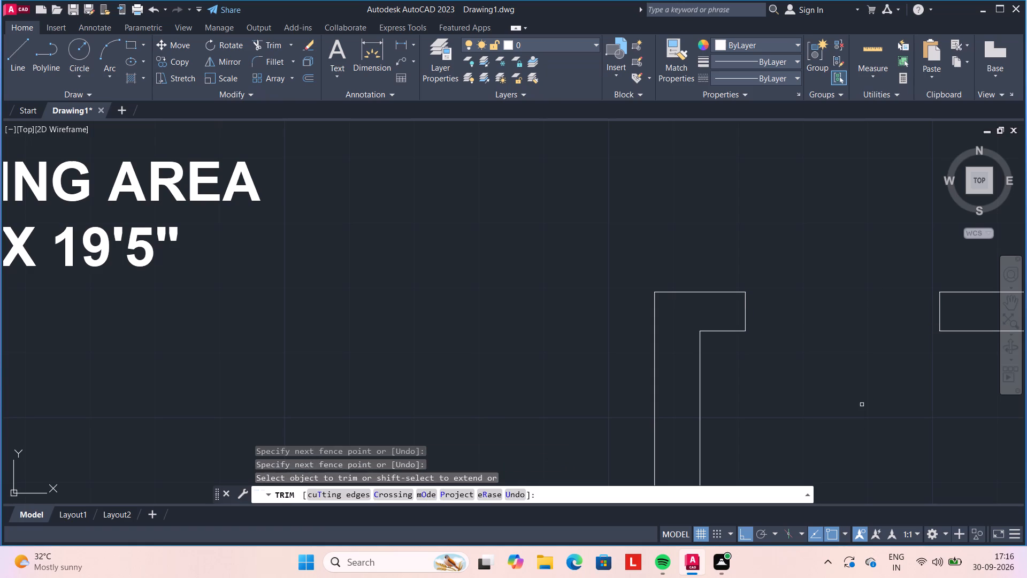
{"action": "key", "text": "Escape"}
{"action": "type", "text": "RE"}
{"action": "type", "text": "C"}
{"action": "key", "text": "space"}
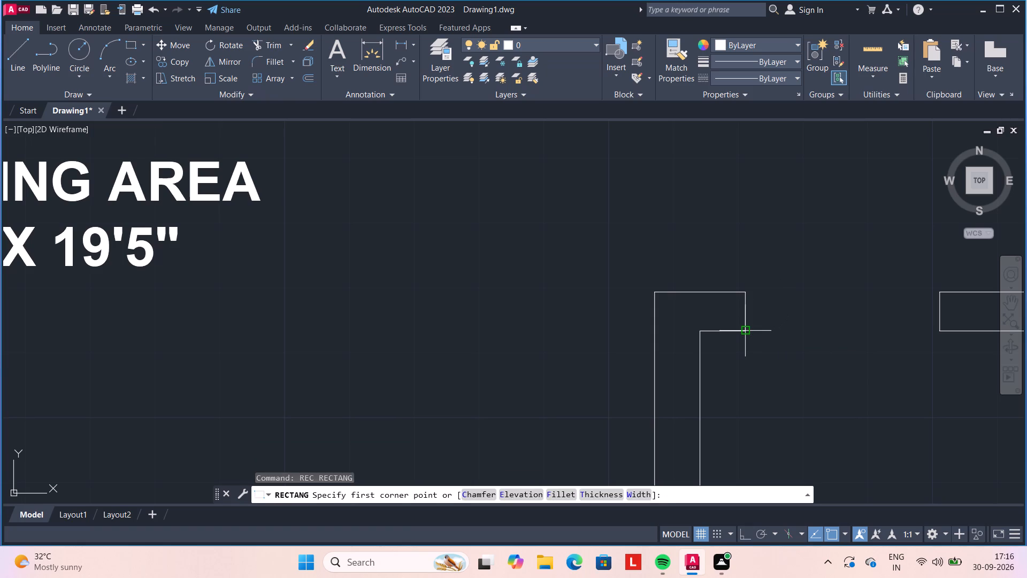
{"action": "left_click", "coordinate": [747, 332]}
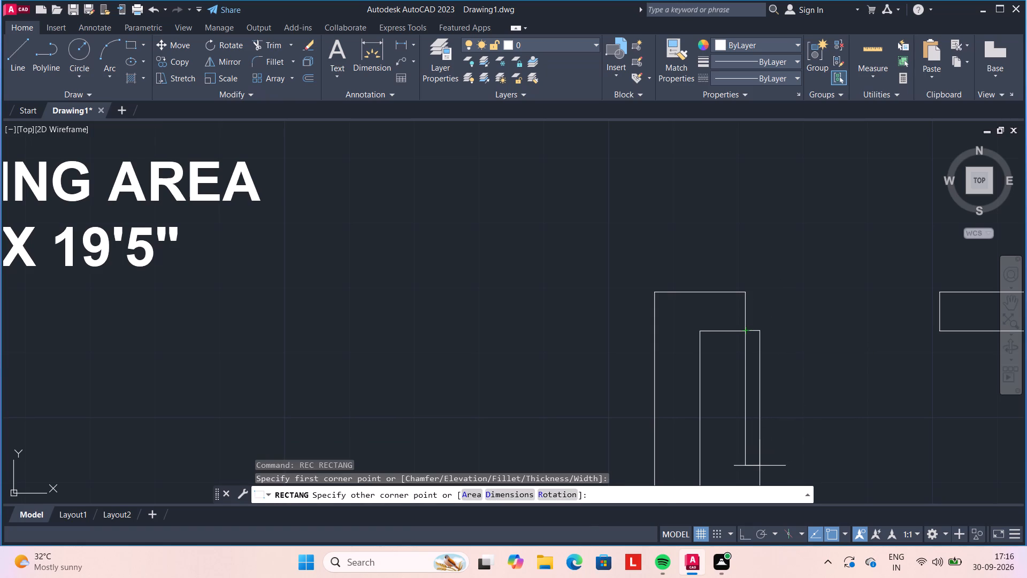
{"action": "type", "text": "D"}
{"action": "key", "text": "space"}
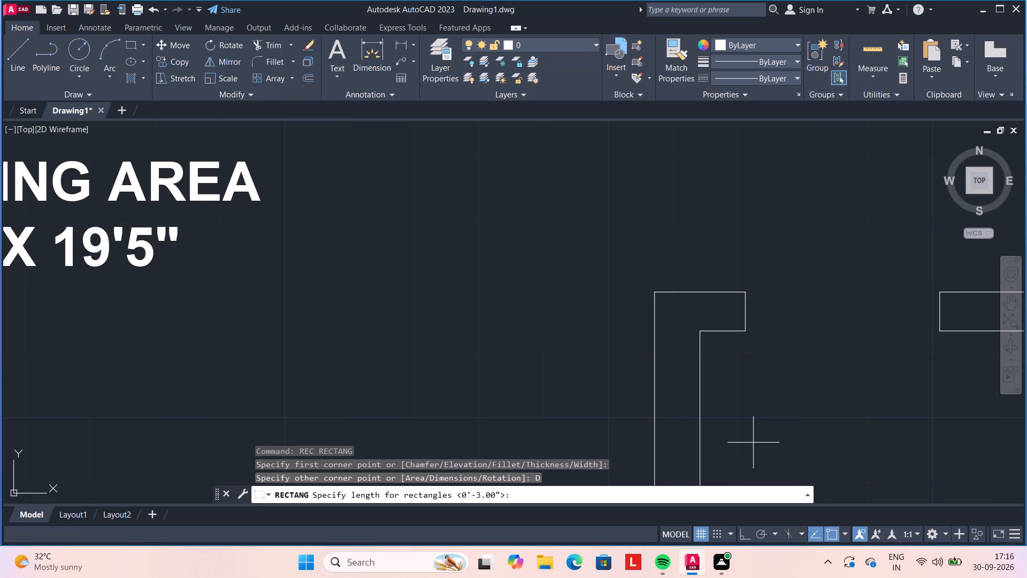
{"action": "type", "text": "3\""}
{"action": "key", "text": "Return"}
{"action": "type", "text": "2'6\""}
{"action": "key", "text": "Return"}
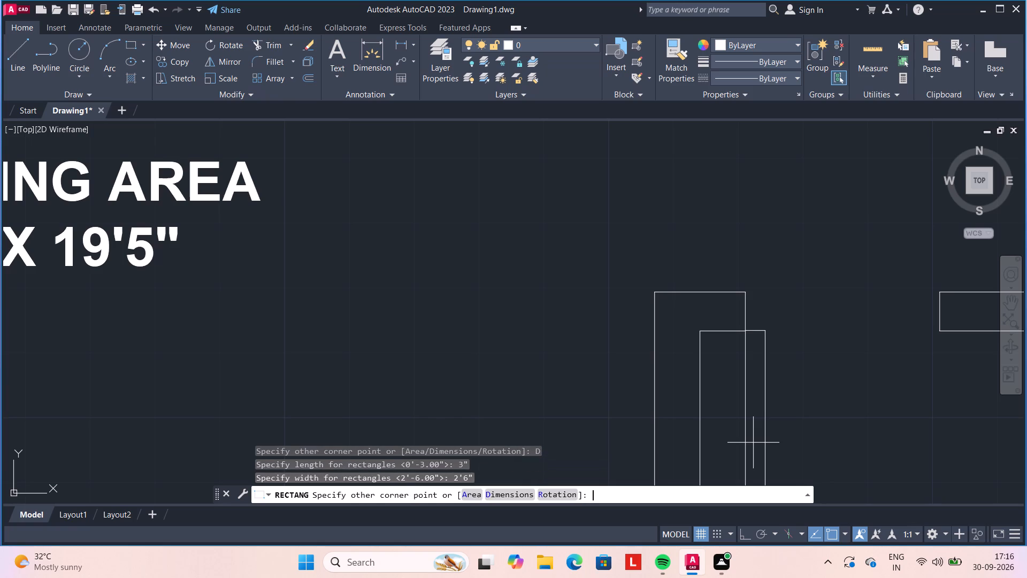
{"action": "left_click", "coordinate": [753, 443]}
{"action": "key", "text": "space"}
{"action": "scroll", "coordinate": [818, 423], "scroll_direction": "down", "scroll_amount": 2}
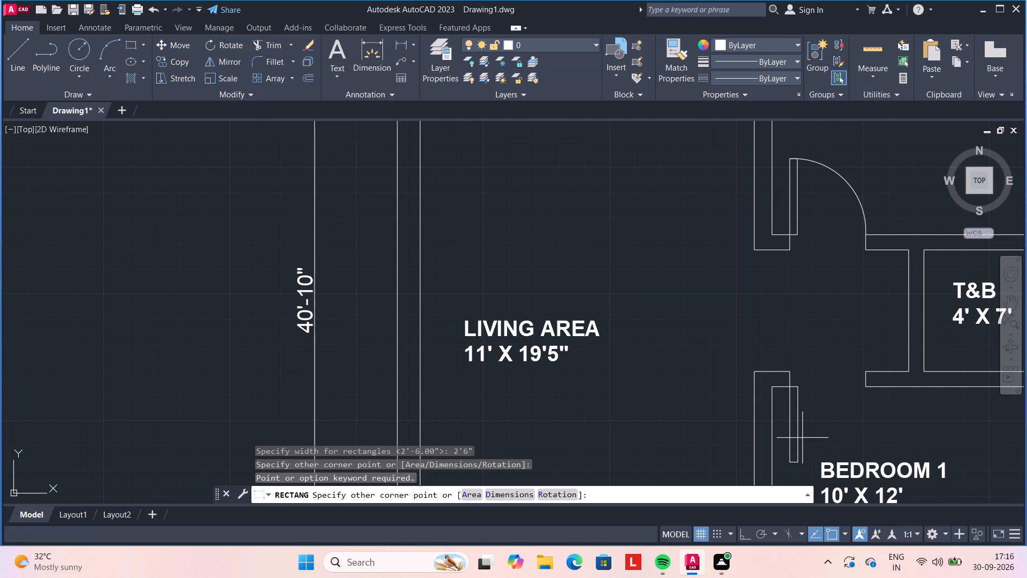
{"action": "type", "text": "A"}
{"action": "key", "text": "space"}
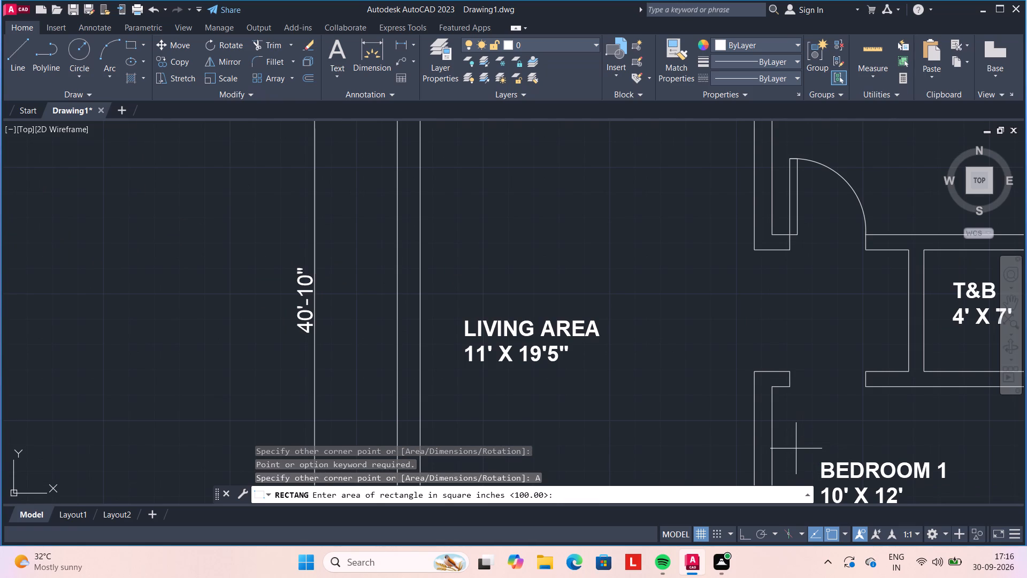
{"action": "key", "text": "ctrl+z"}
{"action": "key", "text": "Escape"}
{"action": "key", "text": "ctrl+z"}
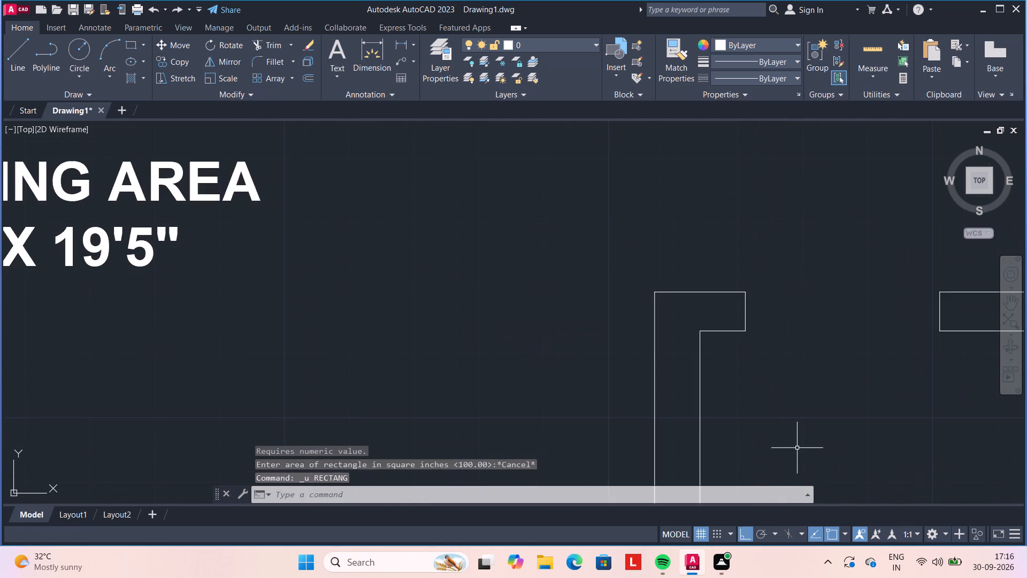
Move the Bedroom 1 label about 3'4" south within the room.
{"action": "scroll", "coordinate": [797, 448], "scroll_direction": "down", "scroll_amount": 2}
{"action": "middle_click_drag", "start_coordinate": [796, 444], "coordinate": [707, 276]}
{"action": "left_click", "coordinate": [744, 317]}
{"action": "left_click", "coordinate": [719, 312]}
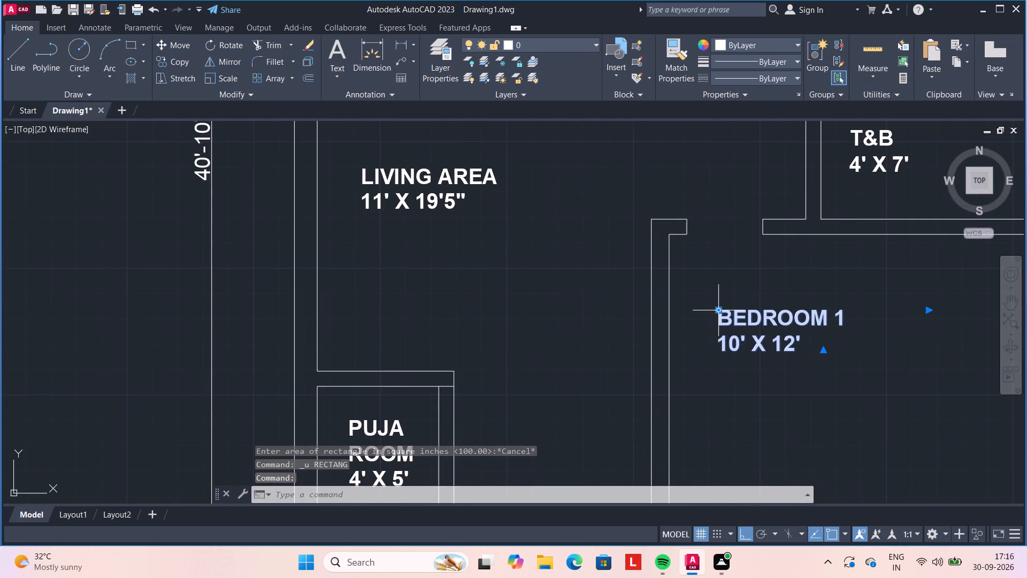
{"action": "scroll", "coordinate": [876, 453], "scroll_direction": "down", "scroll_amount": 2}
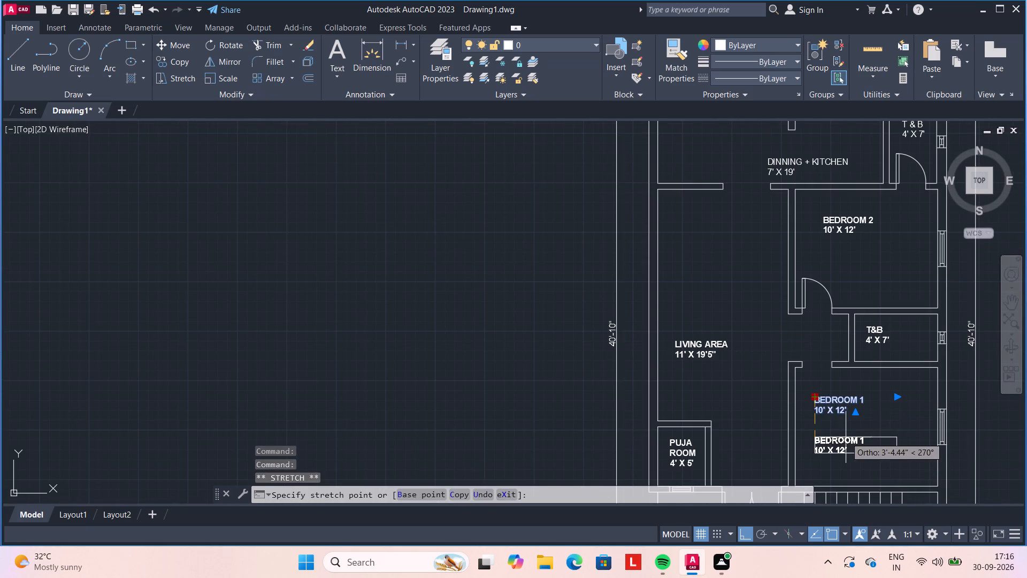
{"action": "left_click", "coordinate": [846, 437]}
{"action": "key", "text": "Escape"}
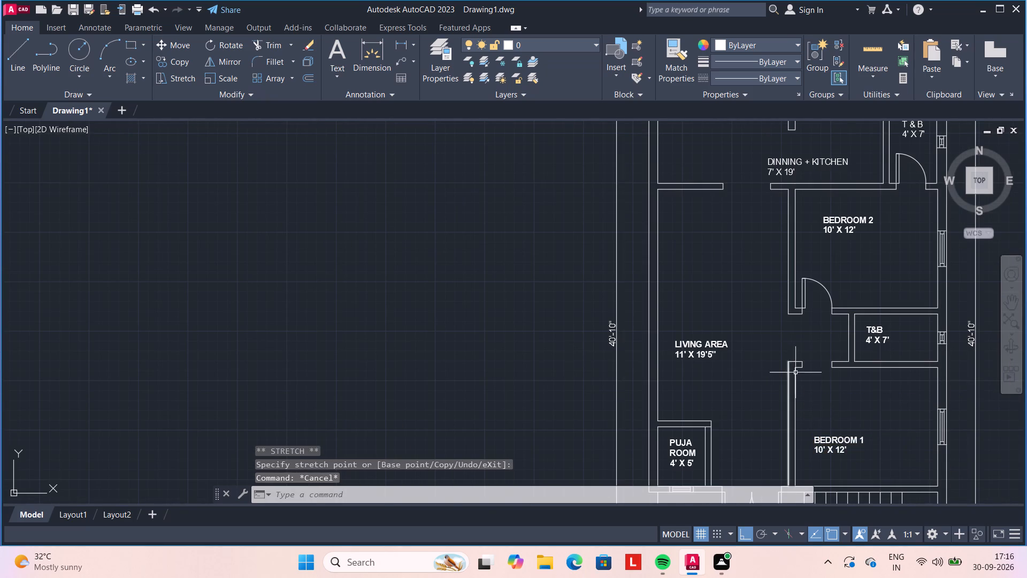
Draw a 3" by 2'6" door-leaf rectangle extending south into Bedroom 1 from the inner corner of the doorway's west jamb.
{"action": "type", "text": "REC"}
{"action": "key", "text": "space"}
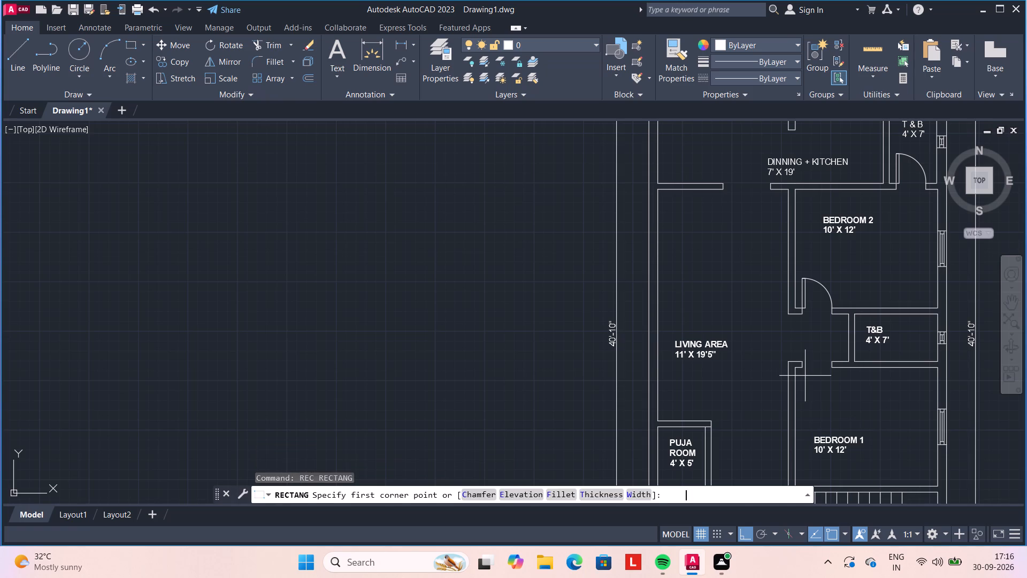
{"action": "scroll", "coordinate": [809, 367], "scroll_direction": "up", "scroll_amount": 3}
{"action": "left_click", "coordinate": [767, 369]}
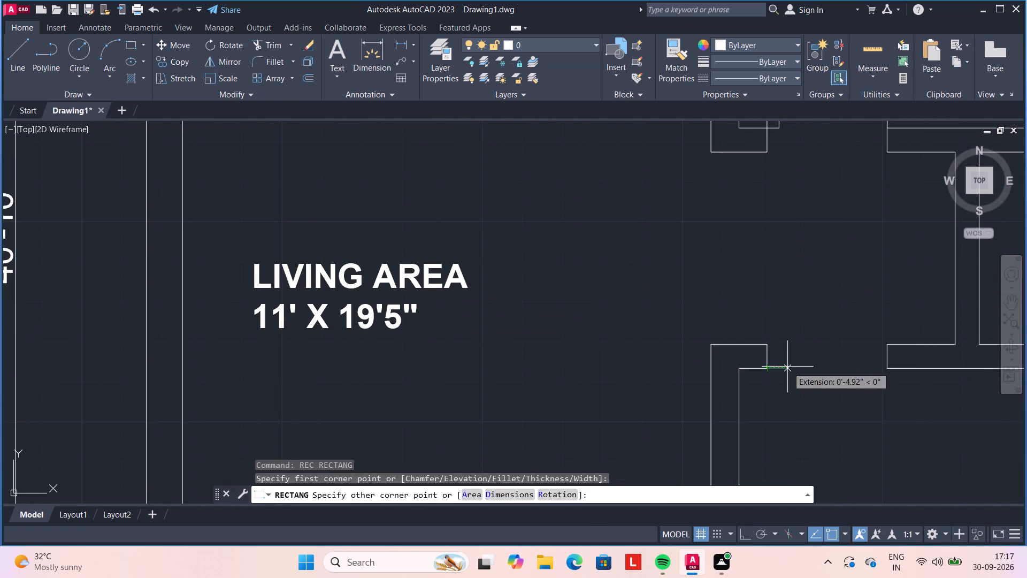
{"action": "type", "text": "D"}
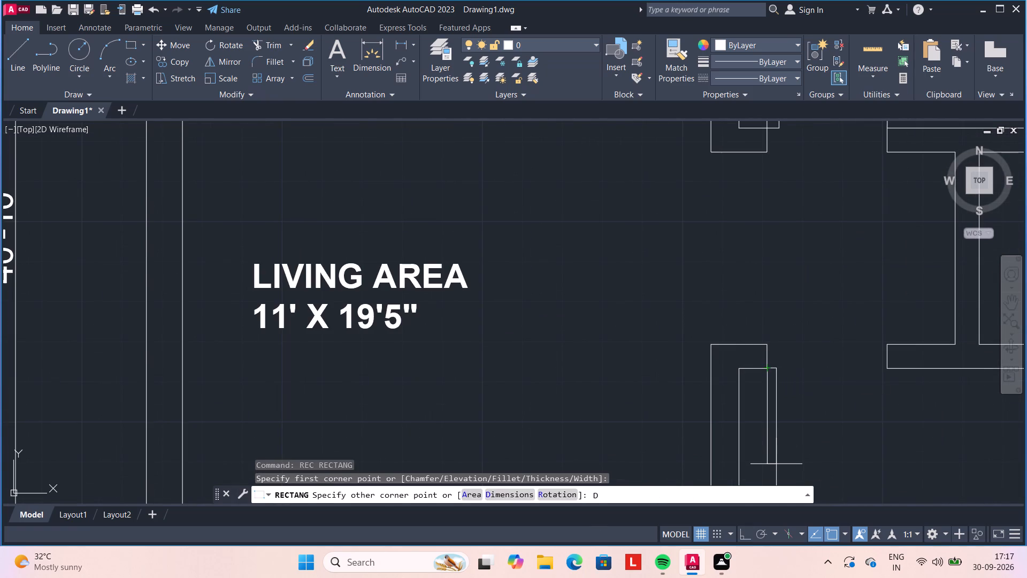
{"action": "key", "text": "space"}
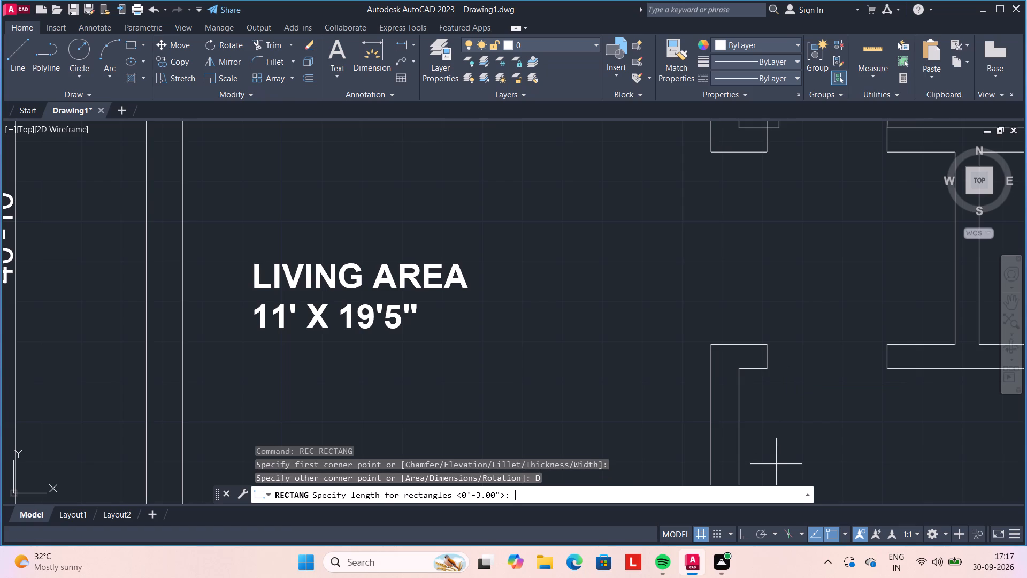
{"action": "type", "text": "3\""}
{"action": "key", "text": "Return"}
{"action": "type", "text": "2'6\""}
{"action": "key", "text": "Return"}
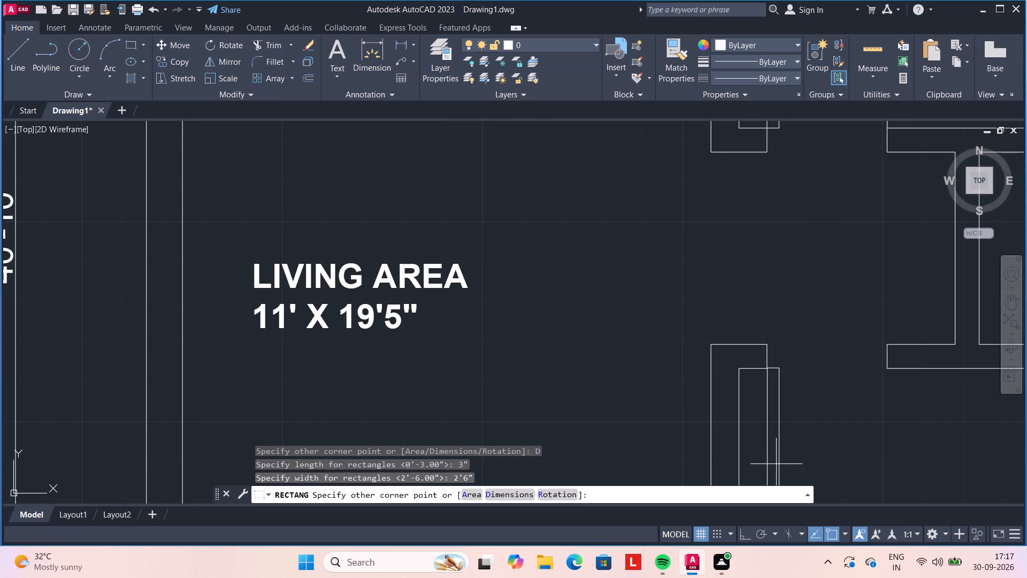
{"action": "middle_click_drag", "start_coordinate": [772, 465], "coordinate": [720, 256]}
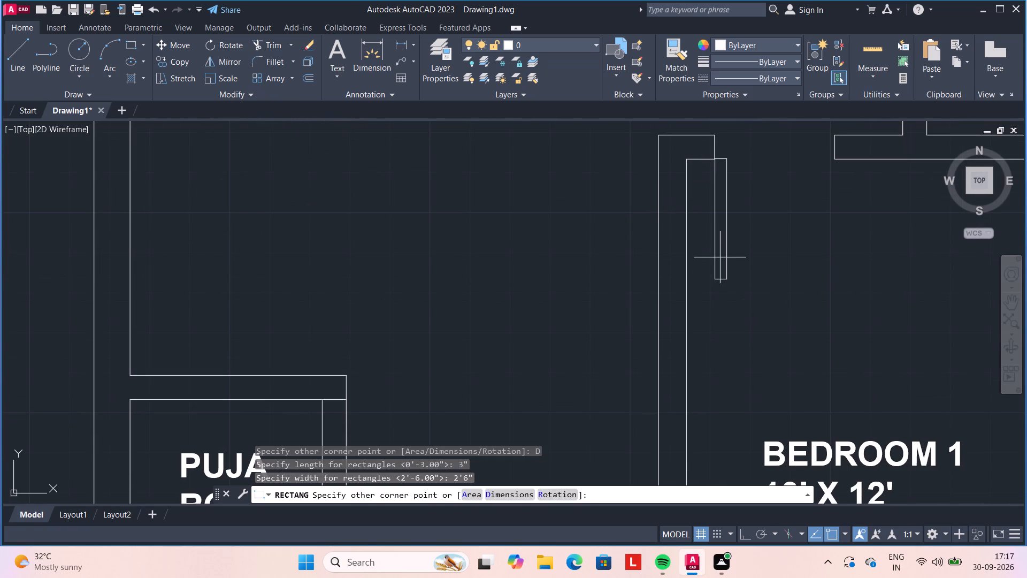
{"action": "left_click", "coordinate": [753, 278]}
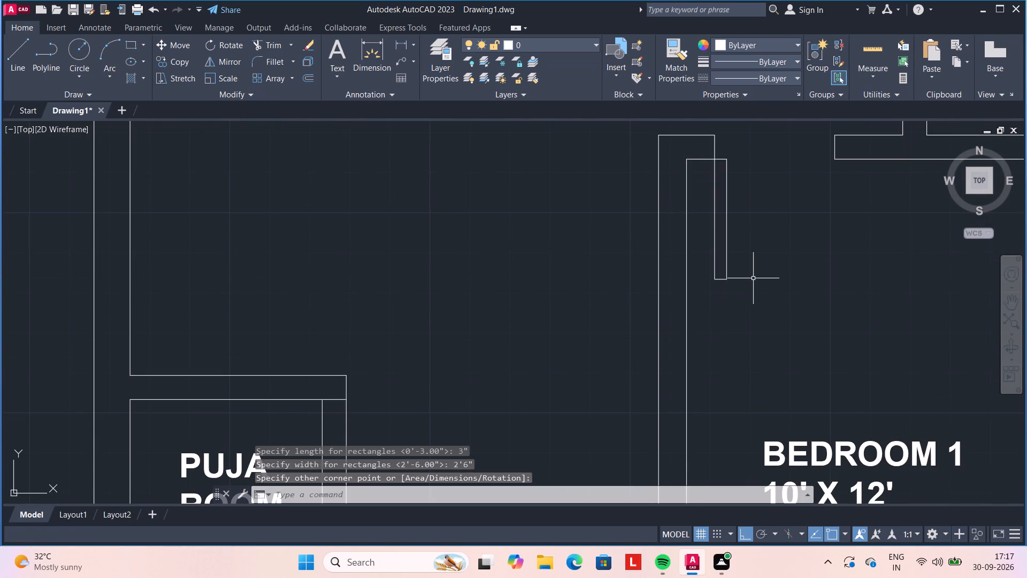
{"action": "key", "text": "space"}
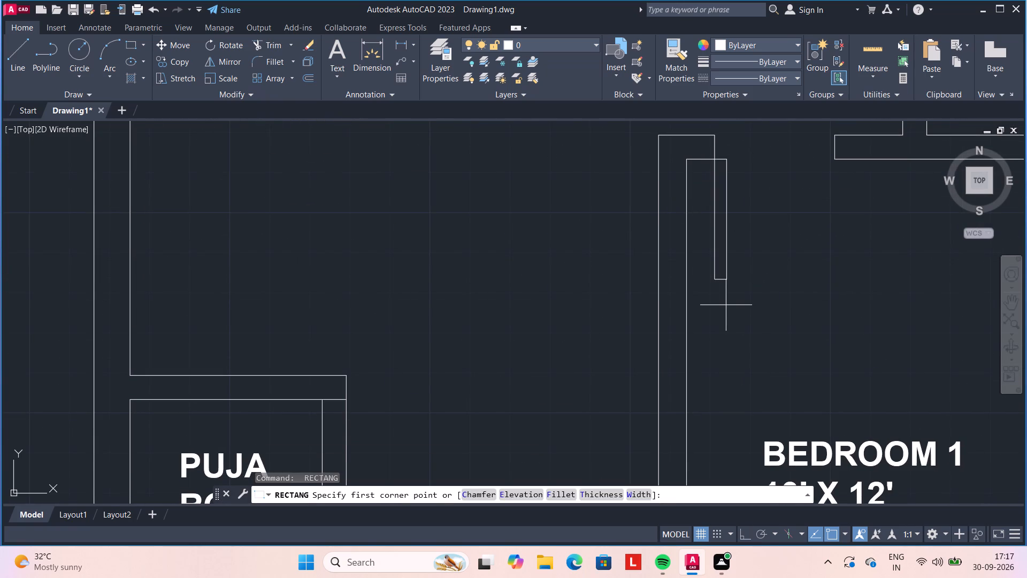
{"action": "key", "text": "Escape"}
Draw the door-swing arc through the two bottom corners of Bedroom 1's door leaf to the inner corner of the east jamb.
{"action": "type", "text": "A"}
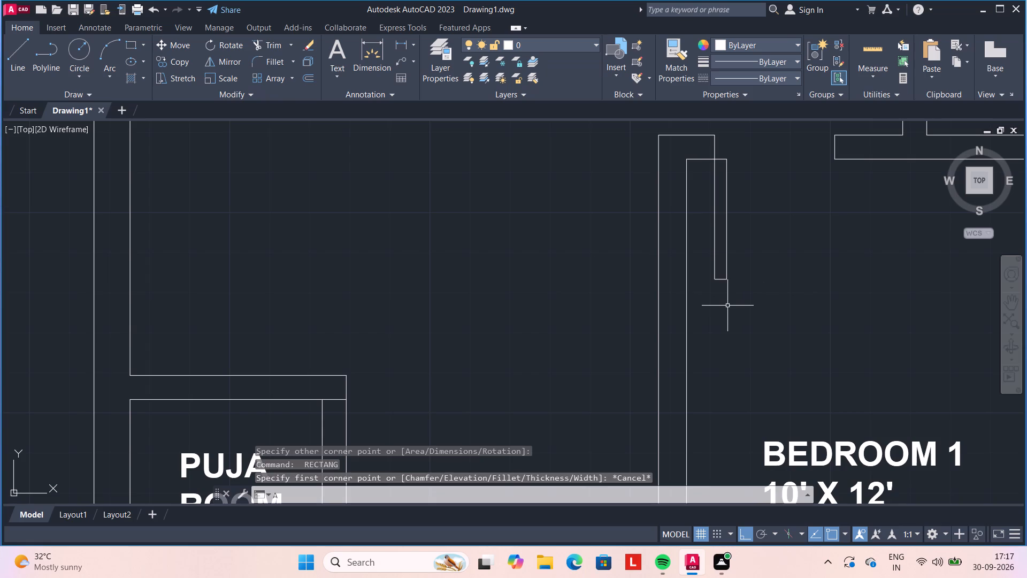
{"action": "key", "text": "space"}
{"action": "left_click", "coordinate": [718, 278]}
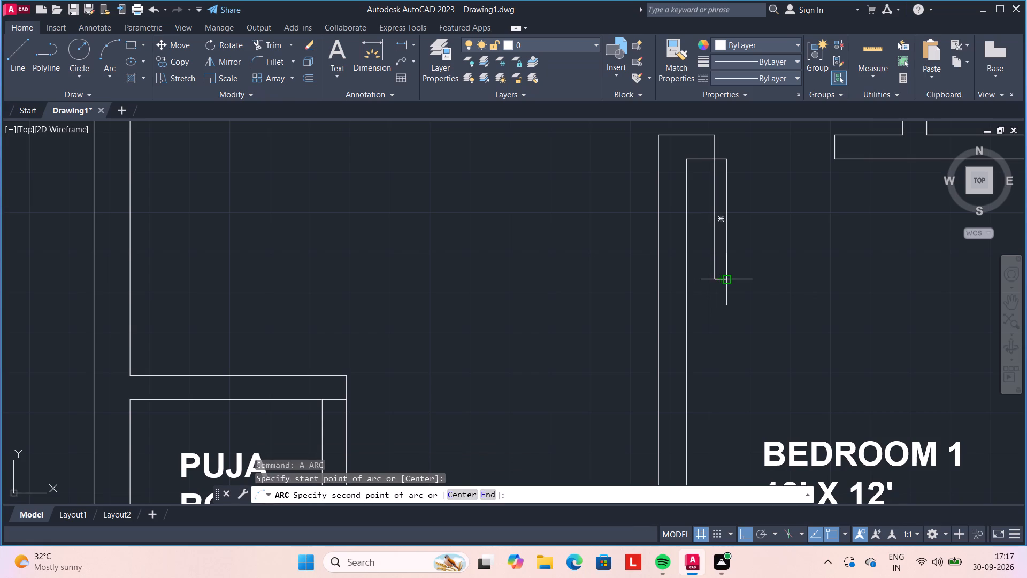
{"action": "left_click", "coordinate": [730, 278]}
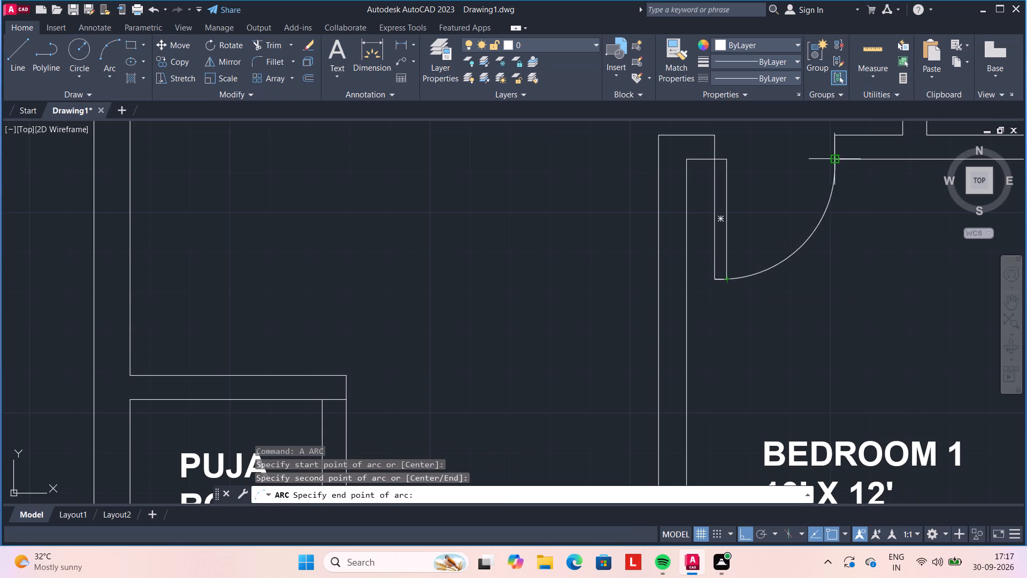
{"action": "scroll", "coordinate": [832, 163], "scroll_direction": "up", "scroll_amount": 2}
{"action": "left_click", "coordinate": [839, 153]}
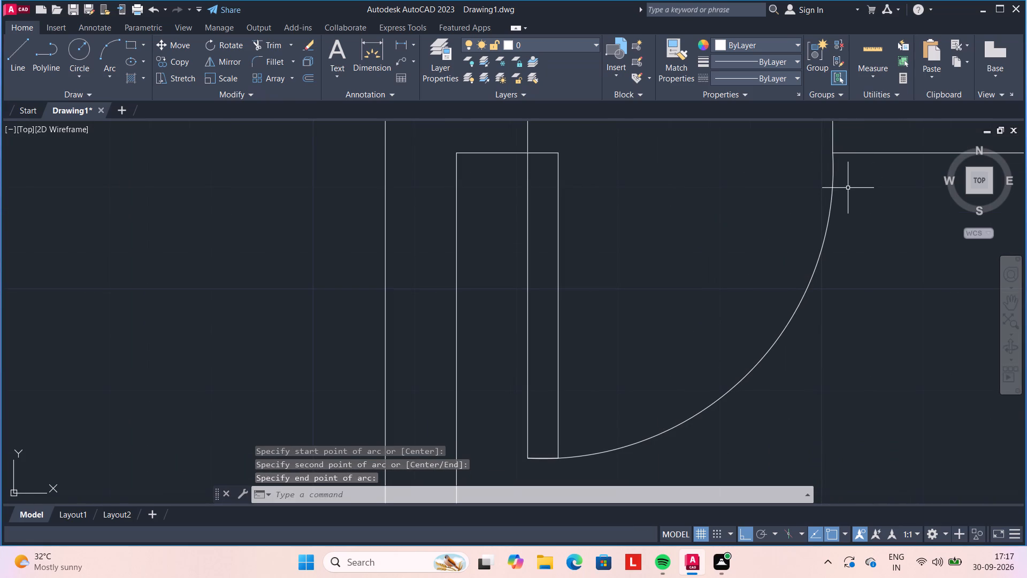
{"action": "key", "text": "Escape"}
Draw a line 4" south from the north end of the middle T&B's west wall outer face, continuing east across the wall.
{"action": "scroll", "coordinate": [827, 283], "scroll_direction": "down", "scroll_amount": 4}
{"action": "scroll", "coordinate": [876, 333], "scroll_direction": "down", "scroll_amount": 1}
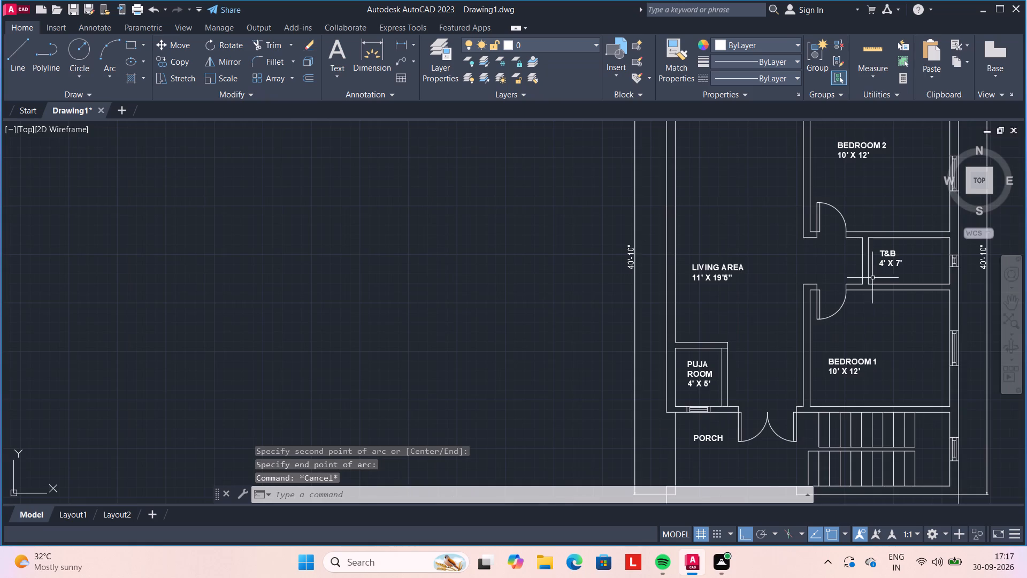
{"action": "scroll", "coordinate": [873, 277], "scroll_direction": "up", "scroll_amount": 2}
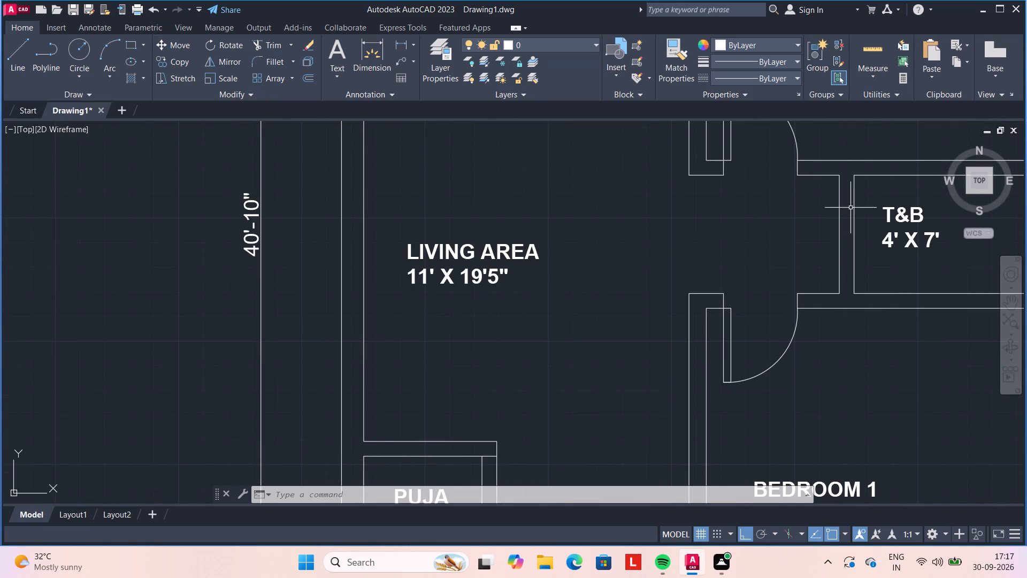
{"action": "key", "text": "o"}
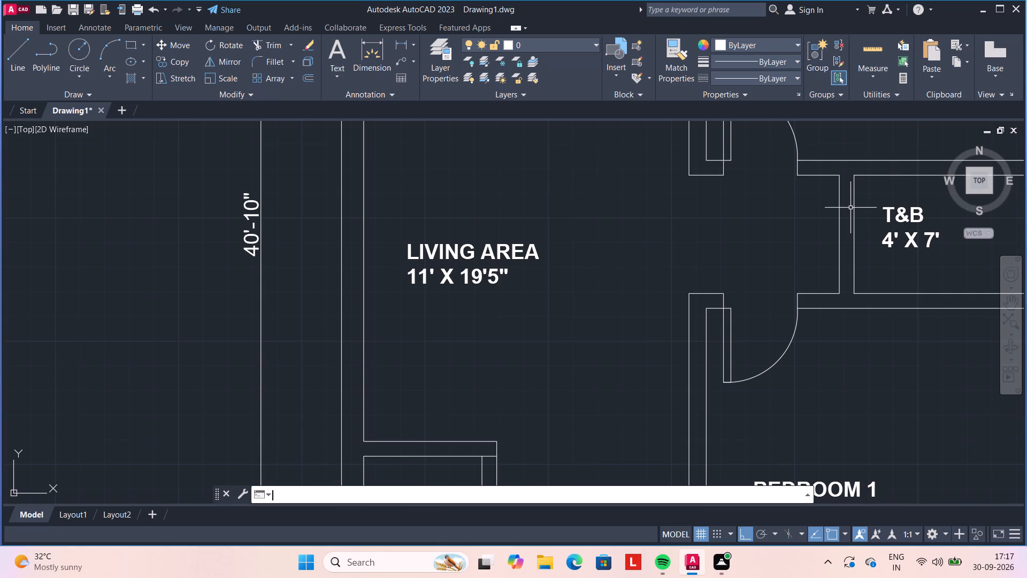
{"action": "key", "text": "Escape"}
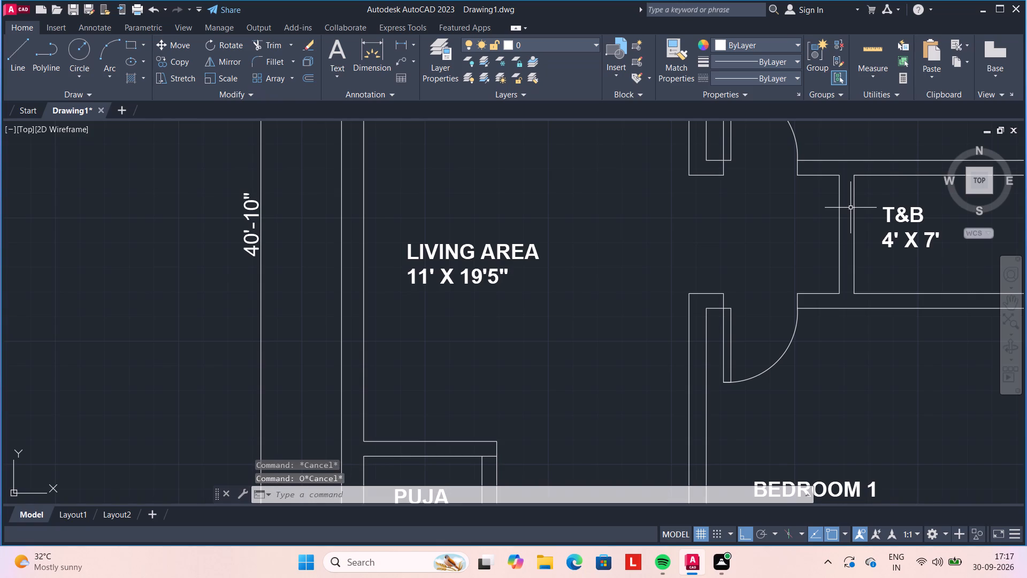
{"action": "key", "text": "l"}
{"action": "key", "text": "Return"}
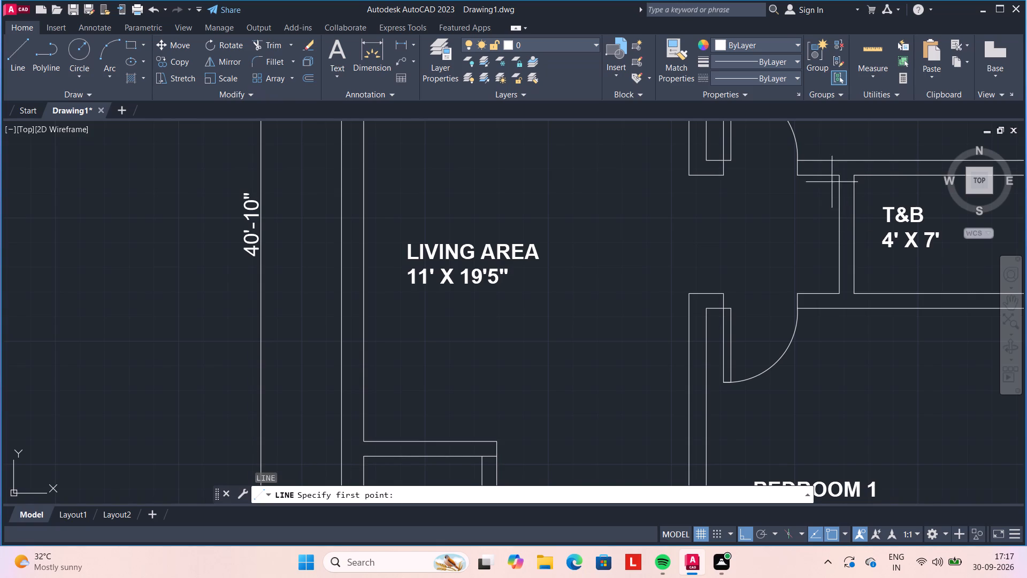
{"action": "scroll", "coordinate": [837, 176], "scroll_direction": "up", "scroll_amount": 2}
{"action": "left_click", "coordinate": [838, 175]}
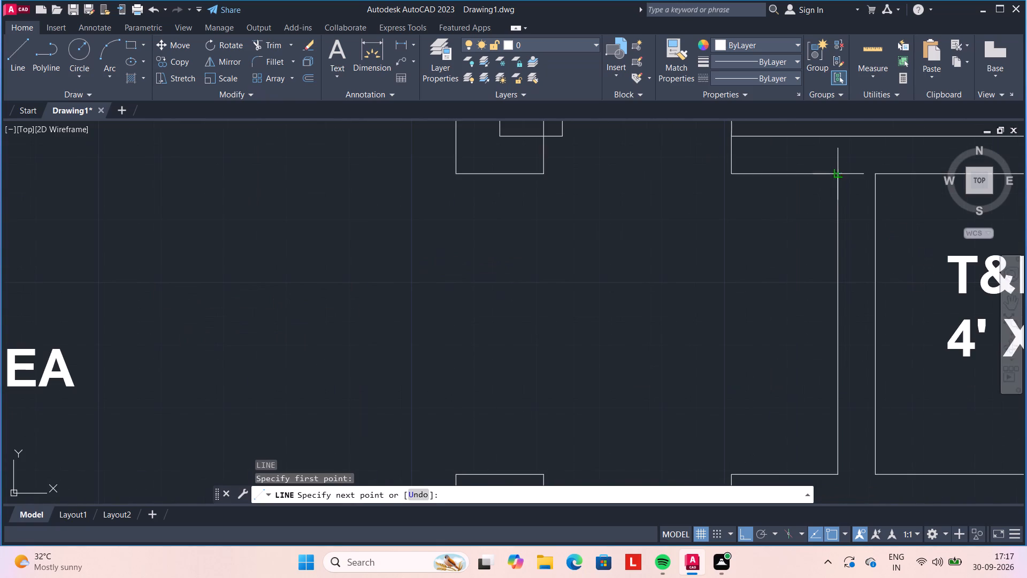
{"action": "type", "text": "4\""}
{"action": "key", "text": "Return"}
{"action": "left_click", "coordinate": [879, 201]}
{"action": "key", "text": "Escape"}
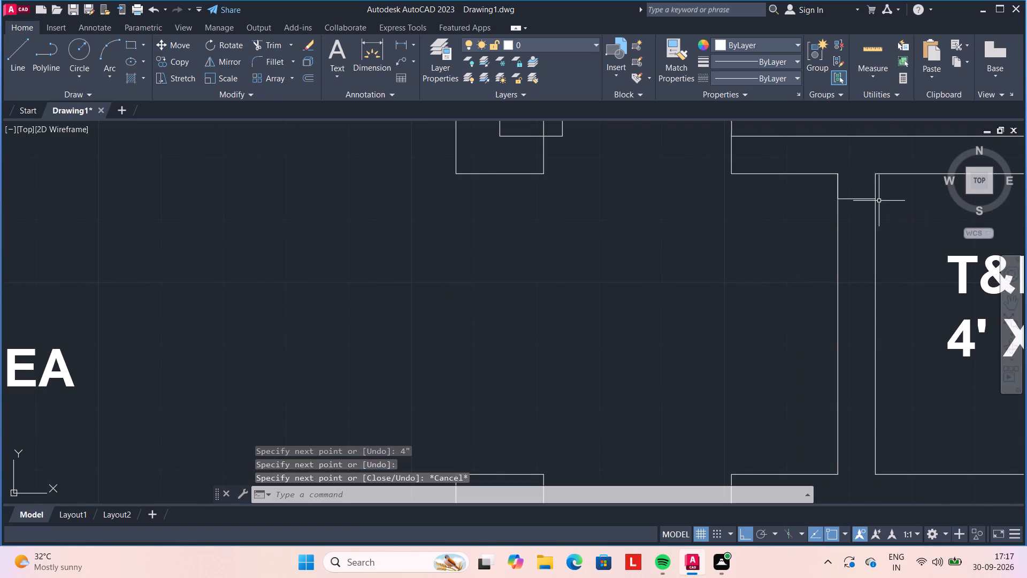
Delete the 4" guide segment along the outer face of the T&B's west wall.
{"action": "left_click", "coordinate": [838, 187]}
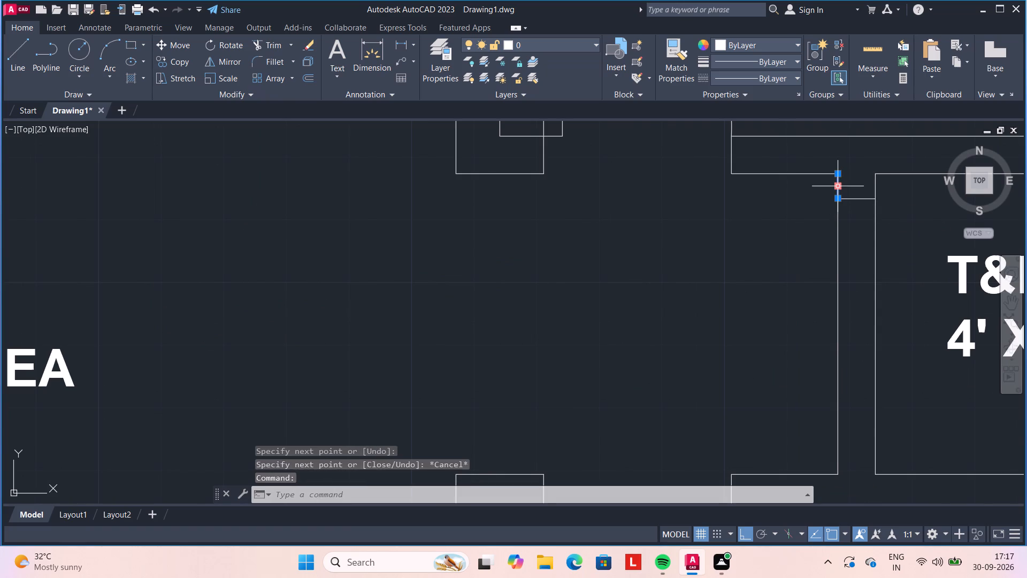
{"action": "key", "text": "Delete"}
Draw a line 4" north from the south end of the middle T&B's west wall outer face, continuing east across the wall.
{"action": "key", "text": "l"}
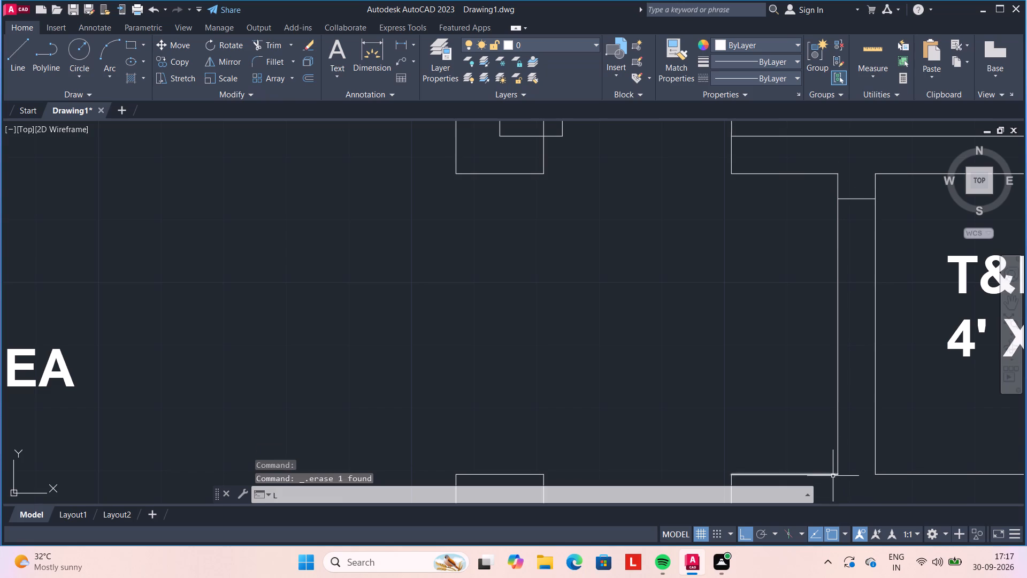
{"action": "key", "text": "Return"}
{"action": "left_click", "coordinate": [840, 473]}
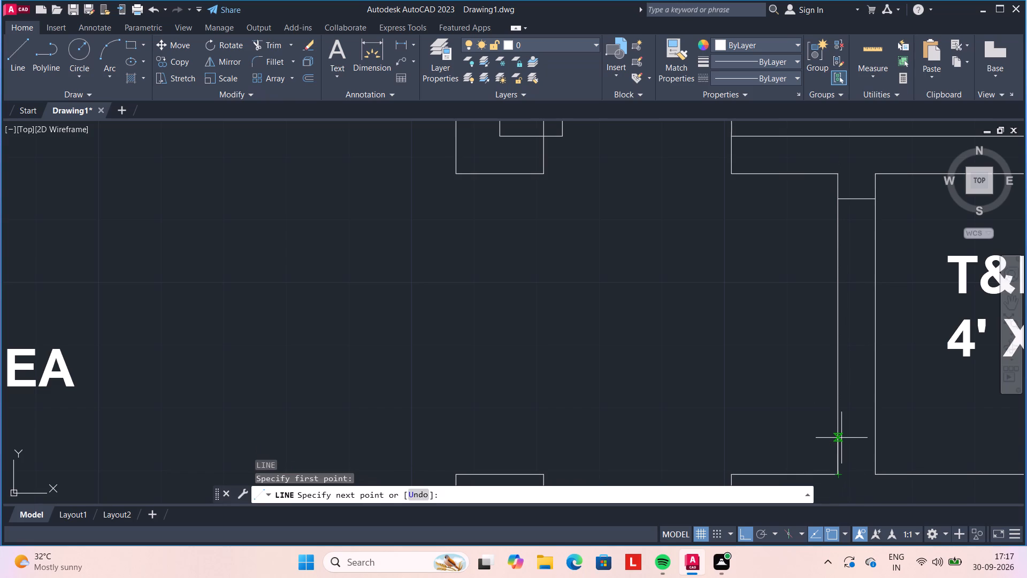
{"action": "type", "text": "4\""}
{"action": "key", "text": "Return"}
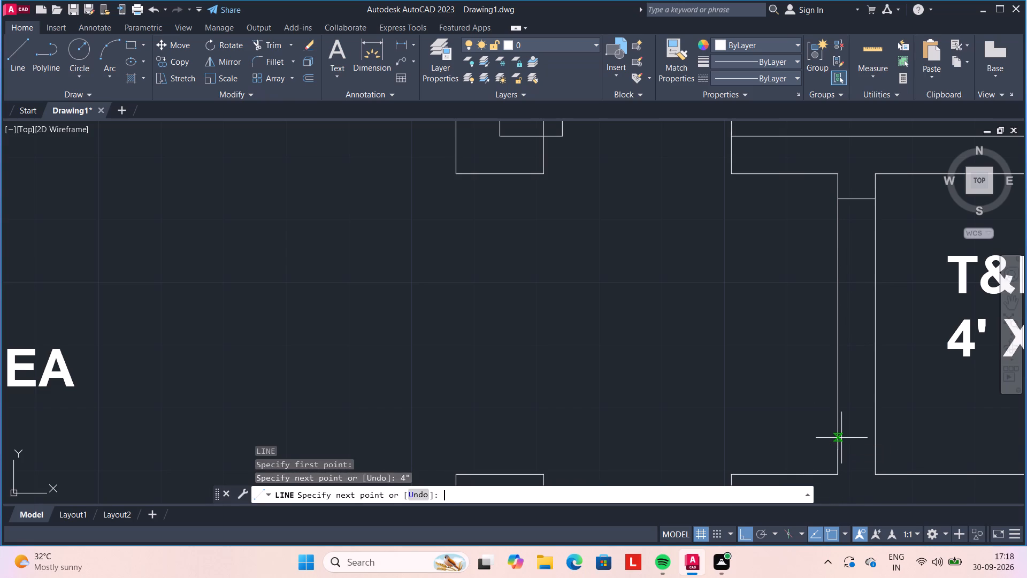
{"action": "left_click", "coordinate": [876, 451]}
{"action": "key", "text": "Escape"}
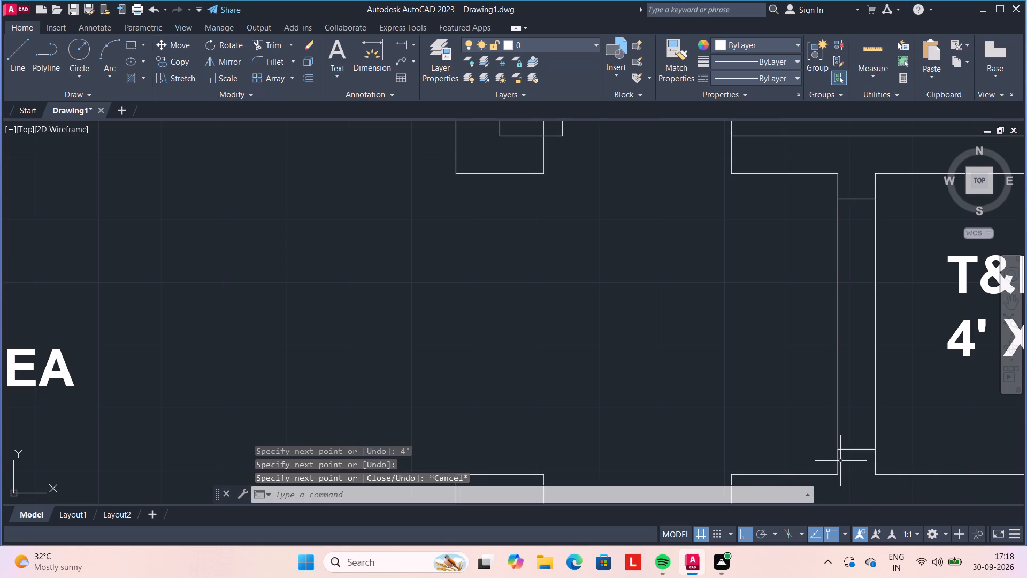
Delete the 4" guide segment at the south end of the T&B west wall's outer face.
{"action": "left_click", "coordinate": [839, 465]}
{"action": "key", "text": "Delete"}
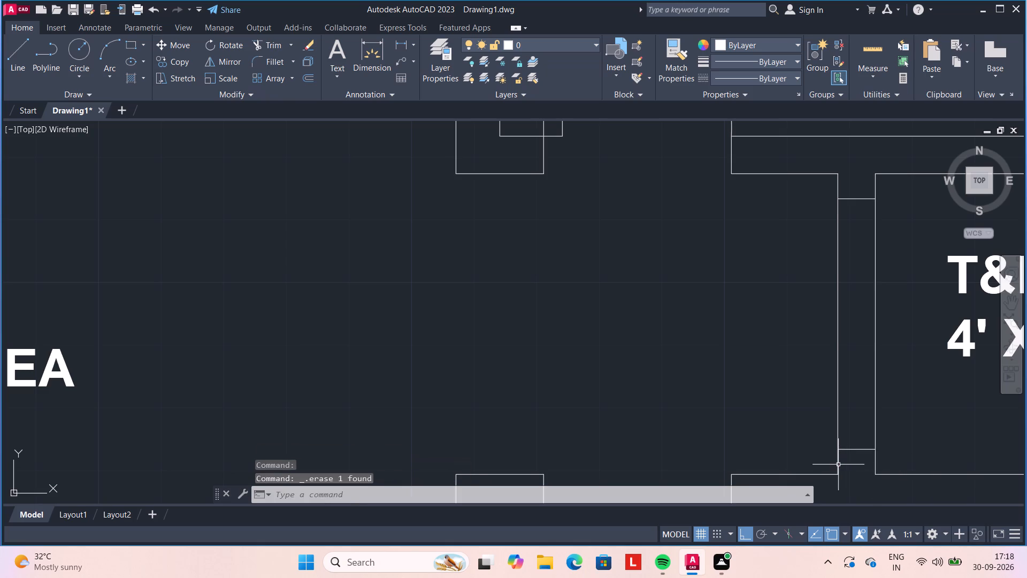
Trim both faces of the middle T&B's west wall between the two jamb lines.
{"action": "type", "text": "TR"}
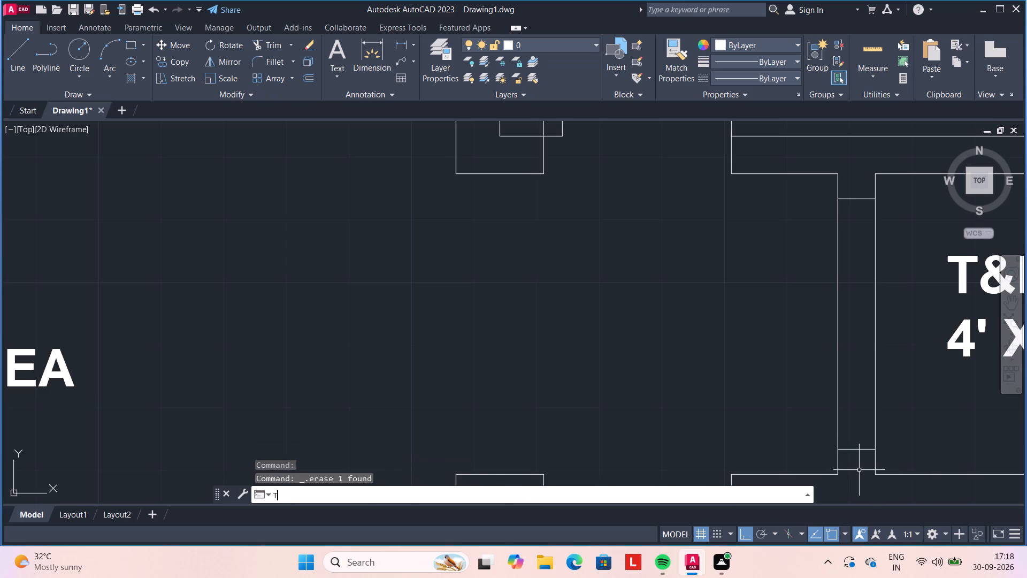
{"action": "key", "text": "space"}
{"action": "left_click", "coordinate": [899, 396]}
{"action": "left_click", "coordinate": [795, 395]}
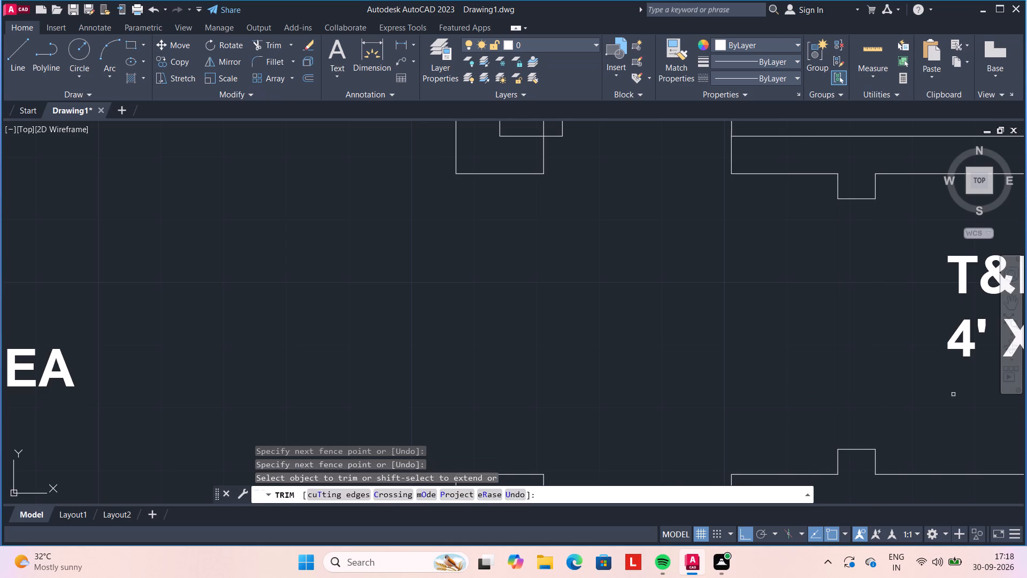
{"action": "scroll", "coordinate": [953, 394], "scroll_direction": "down", "scroll_amount": 2}
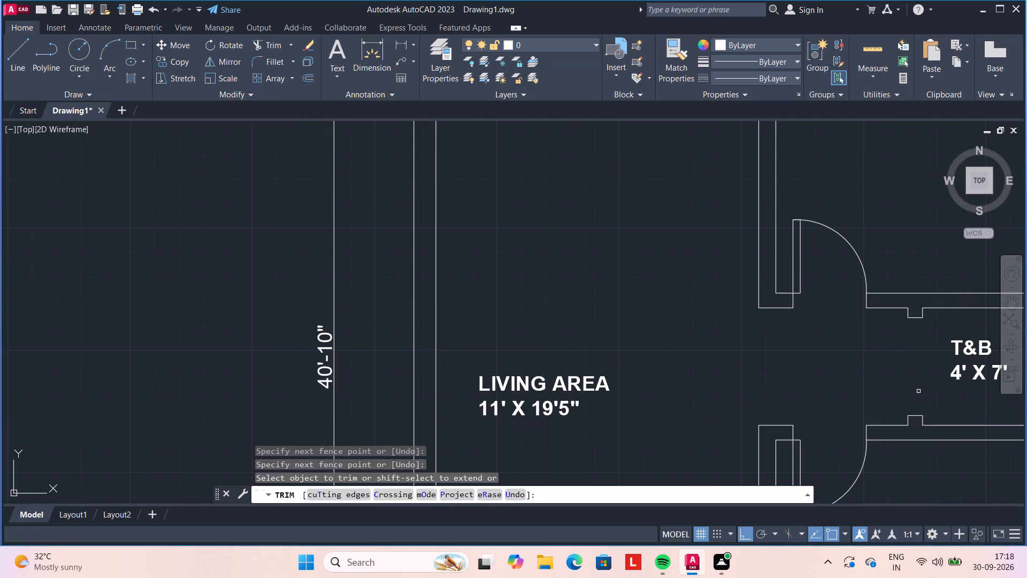
{"action": "key", "text": "ctrl+z"}
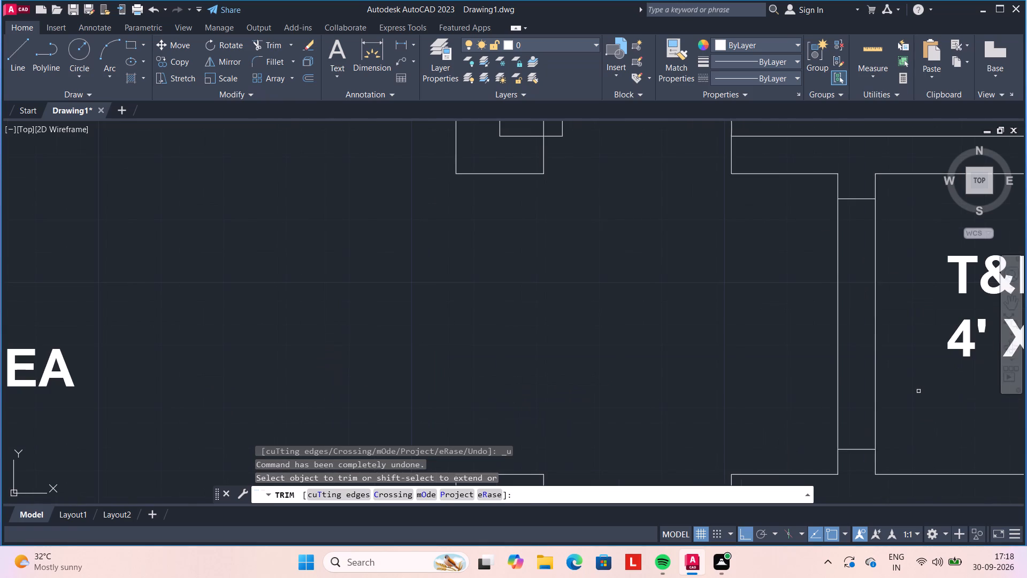
{"action": "left_click", "coordinate": [908, 375]}
{"action": "left_click", "coordinate": [783, 377]}
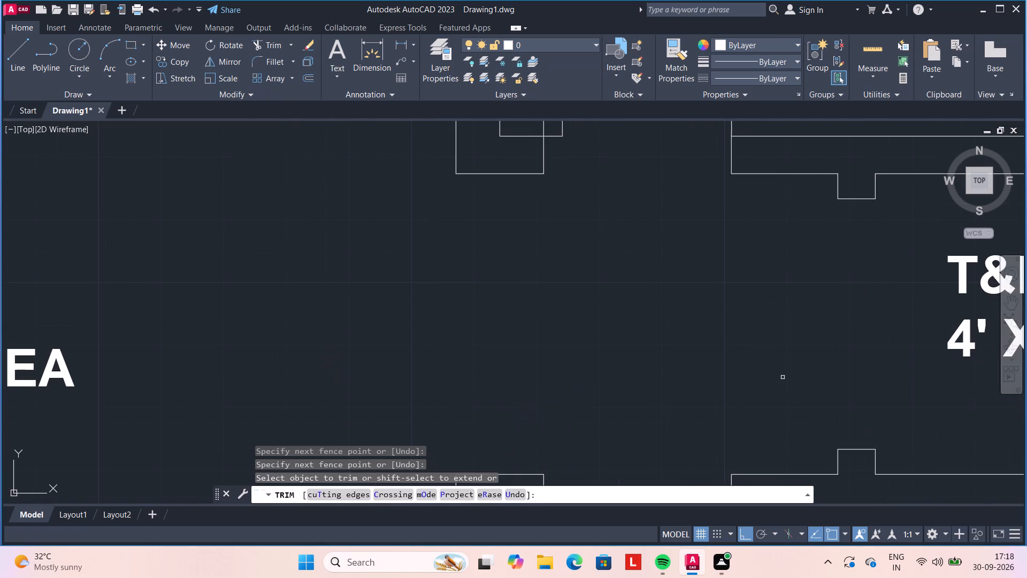
{"action": "key", "text": "Escape"}
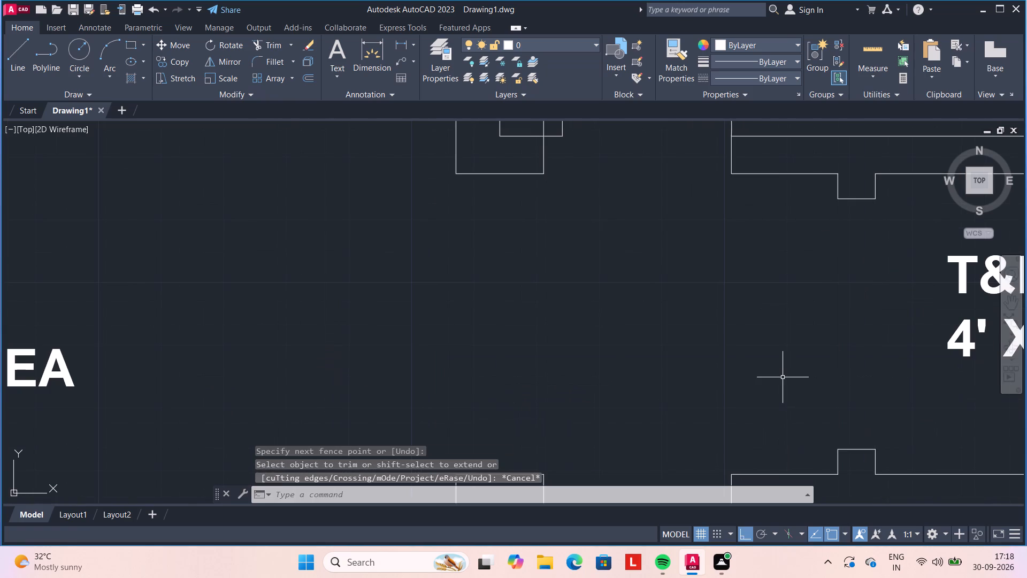
Draw two vertical lines joining the jambs' outer and inner corners across the middle T&B's west doorway.
{"action": "key", "text": "l"}
{"action": "key", "text": "Return"}
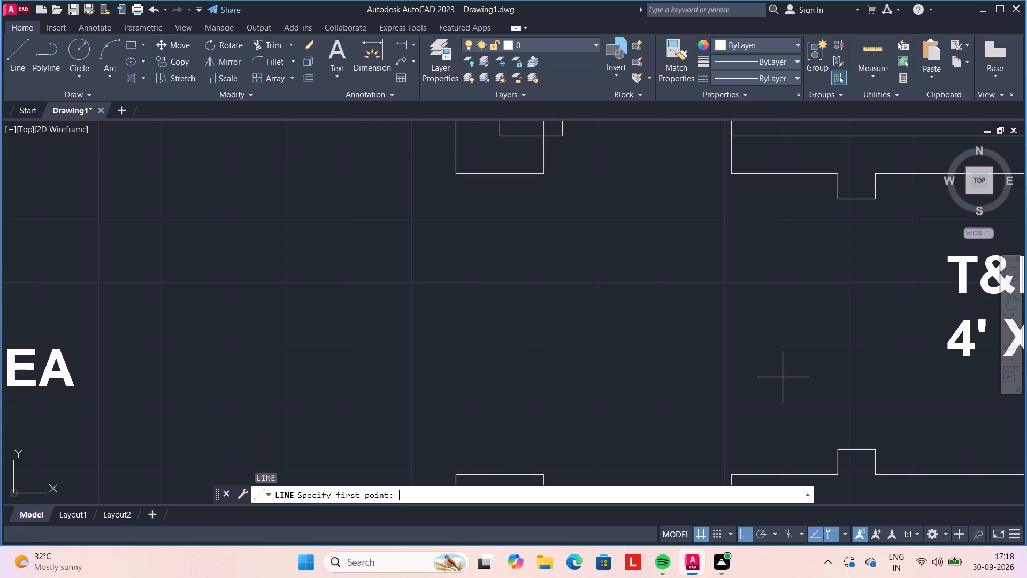
{"action": "left_click", "coordinate": [841, 451]}
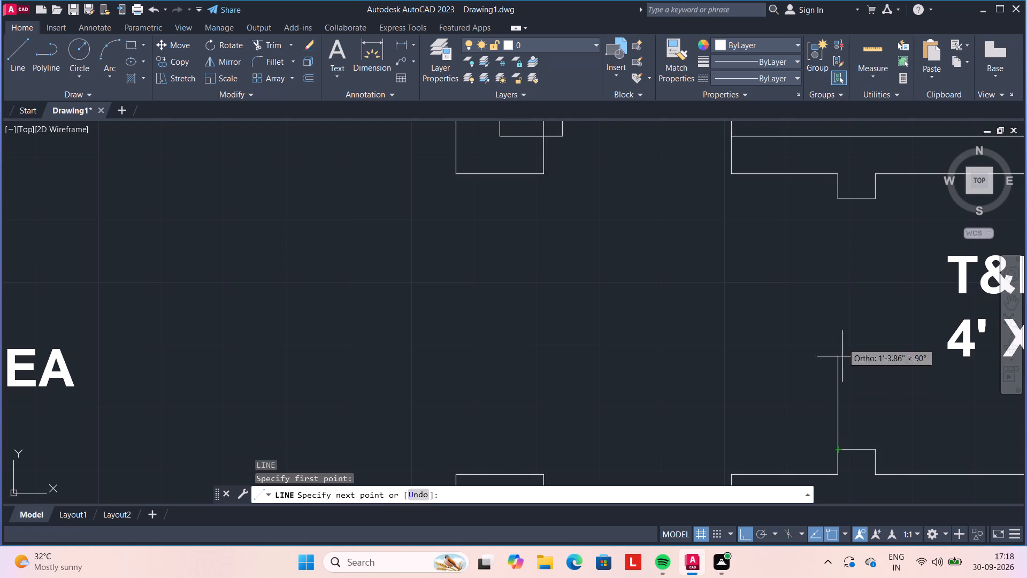
{"action": "left_click", "coordinate": [840, 199]}
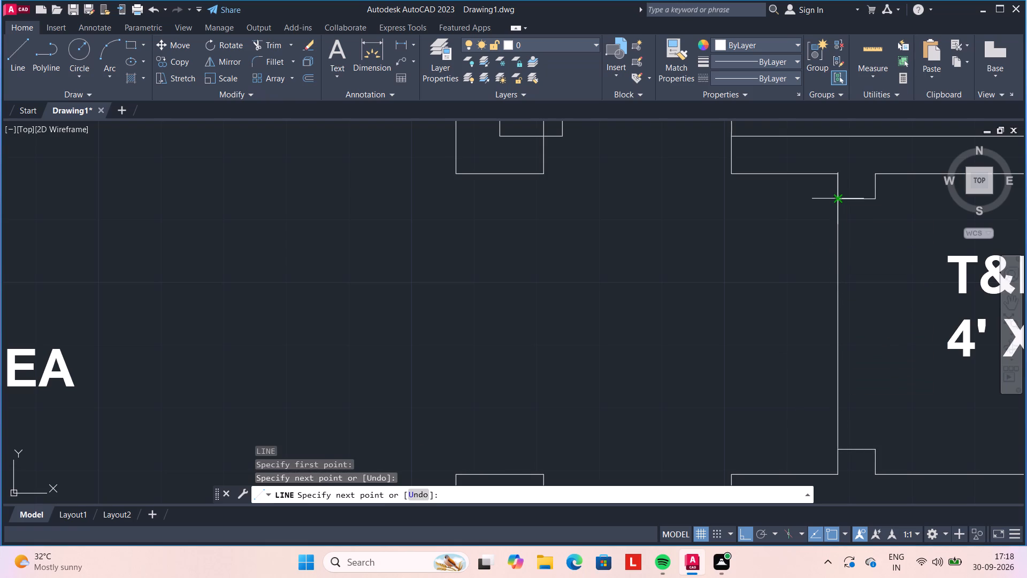
{"action": "key", "text": "Escape"}
{"action": "key", "text": "l"}
{"action": "key", "text": "Return"}
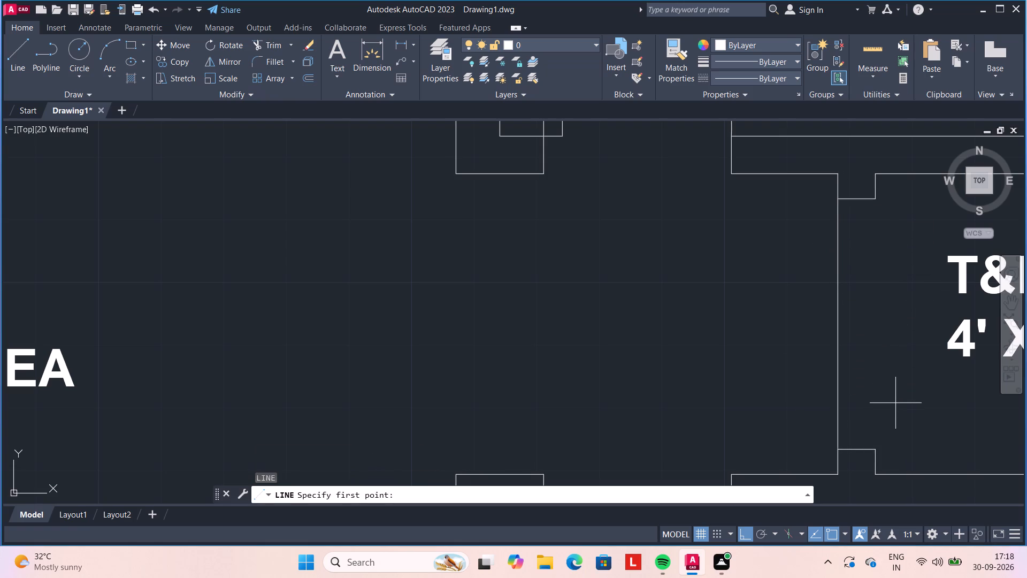
{"action": "left_click", "coordinate": [875, 450]}
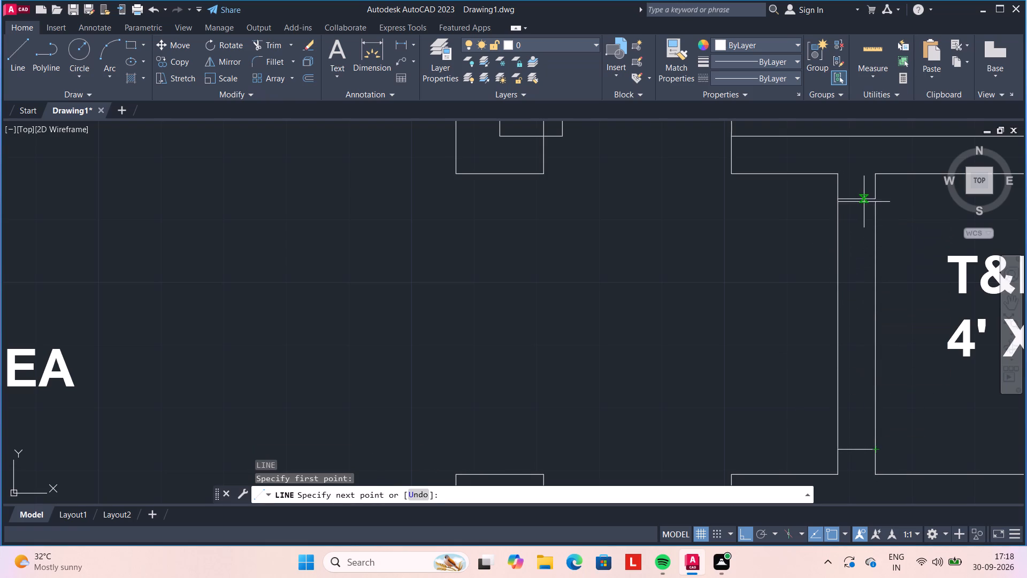
{"action": "left_click", "coordinate": [875, 200]}
{"action": "key", "text": "space"}
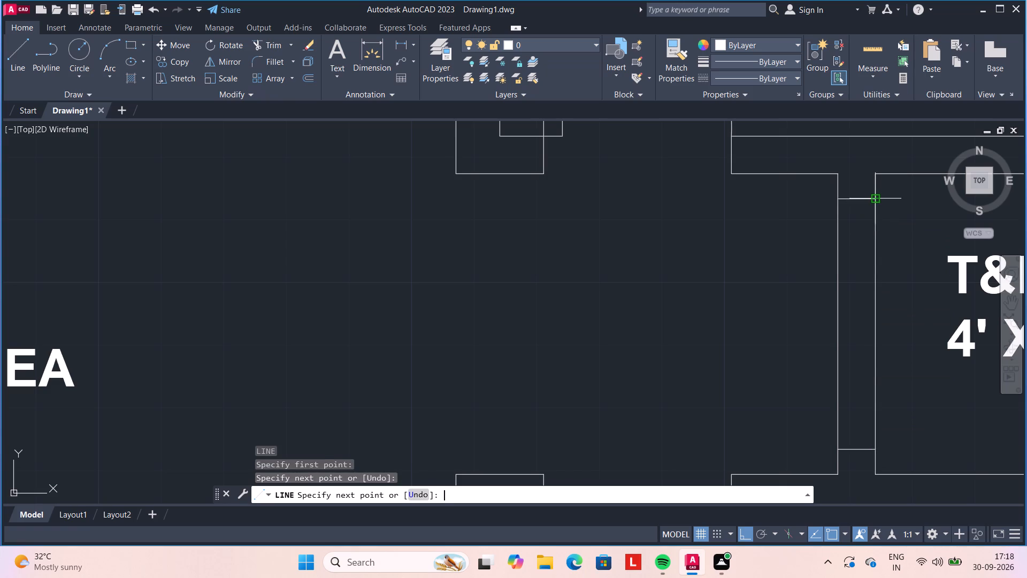
{"action": "key", "text": "Escape"}
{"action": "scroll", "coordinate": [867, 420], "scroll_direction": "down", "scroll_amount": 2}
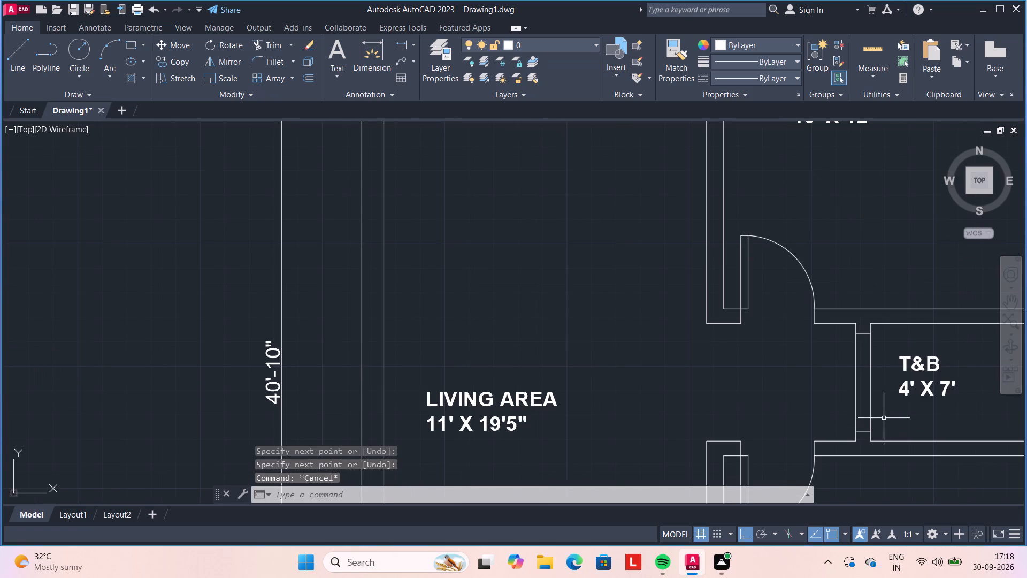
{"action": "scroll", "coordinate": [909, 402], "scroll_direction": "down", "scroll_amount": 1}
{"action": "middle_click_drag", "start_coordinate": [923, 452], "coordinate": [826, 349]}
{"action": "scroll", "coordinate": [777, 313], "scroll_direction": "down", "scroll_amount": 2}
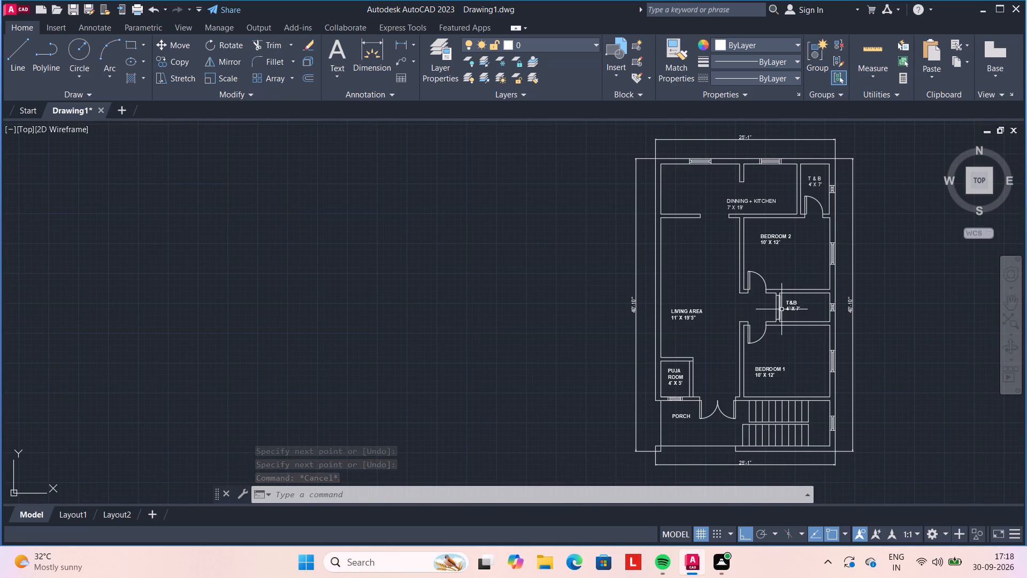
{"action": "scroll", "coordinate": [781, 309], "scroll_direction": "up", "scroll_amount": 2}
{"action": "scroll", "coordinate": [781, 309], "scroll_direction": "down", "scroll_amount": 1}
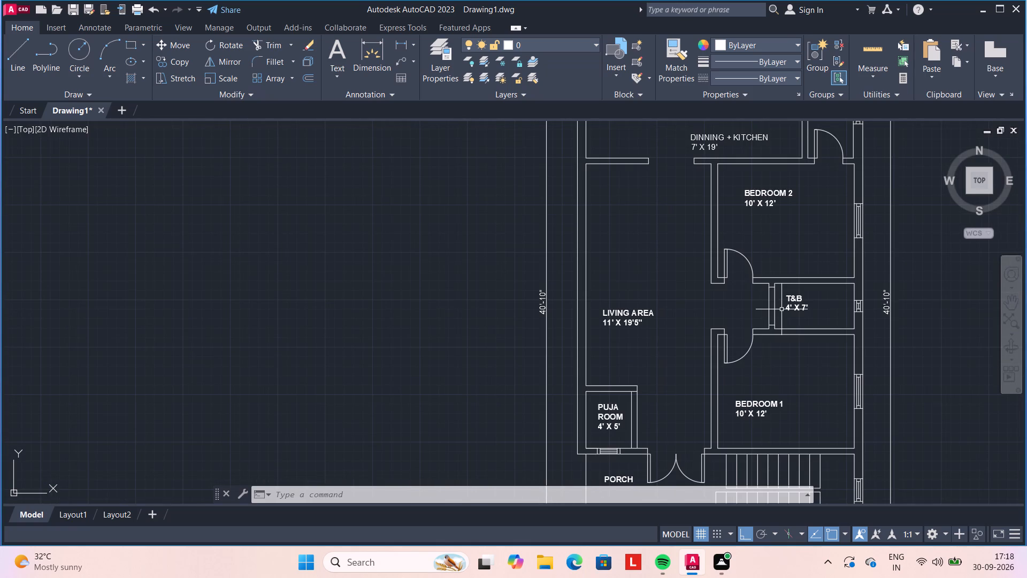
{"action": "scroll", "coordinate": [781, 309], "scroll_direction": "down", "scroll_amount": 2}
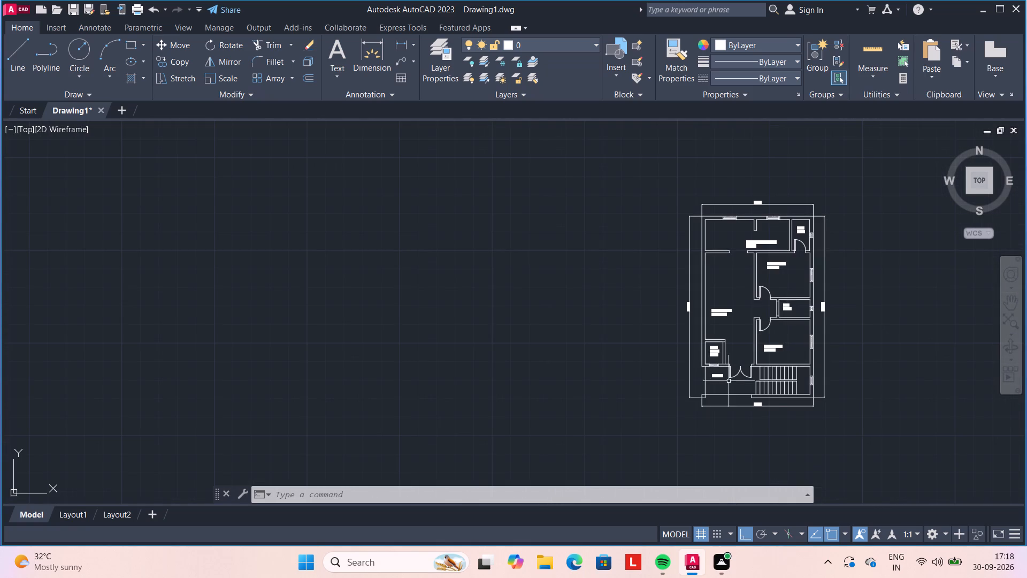
Hatch the small square at the porch's southwest corner with a Solid fill in colour 114,116,48.
{"action": "scroll", "coordinate": [710, 386], "scroll_direction": "up", "scroll_amount": 1}
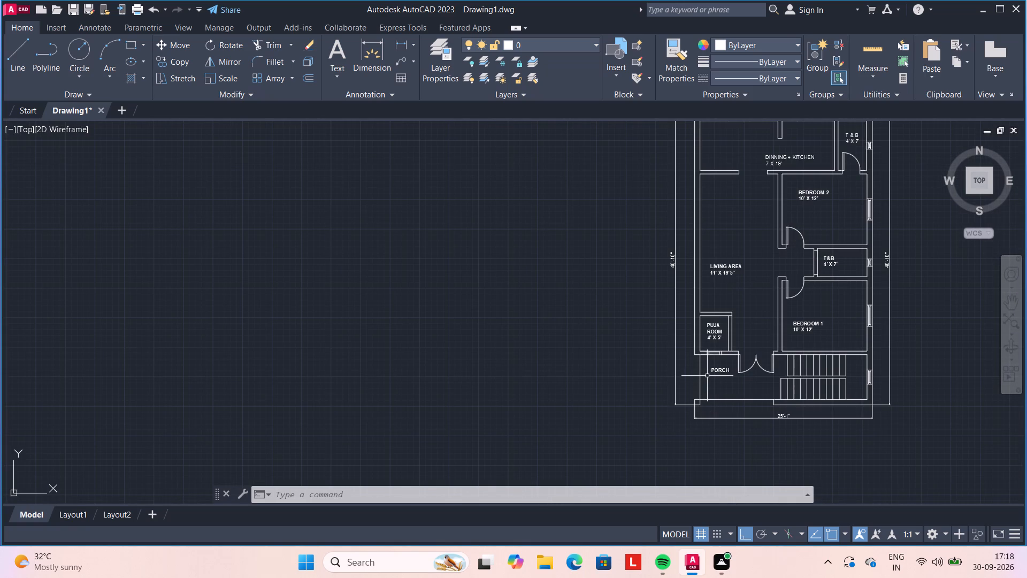
{"action": "key", "text": "h"}
{"action": "key", "text": "space"}
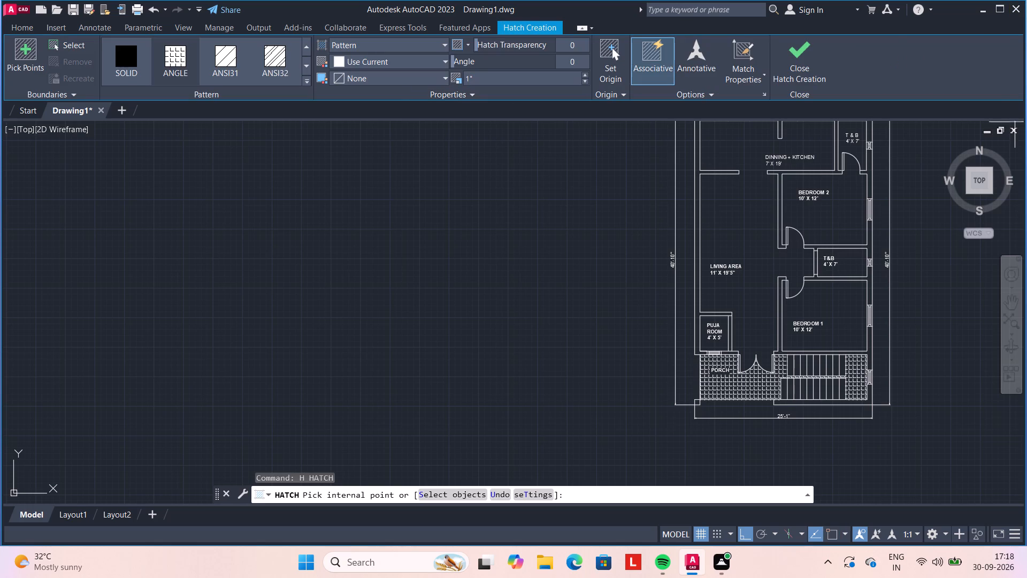
{"action": "left_click", "coordinate": [400, 42]}
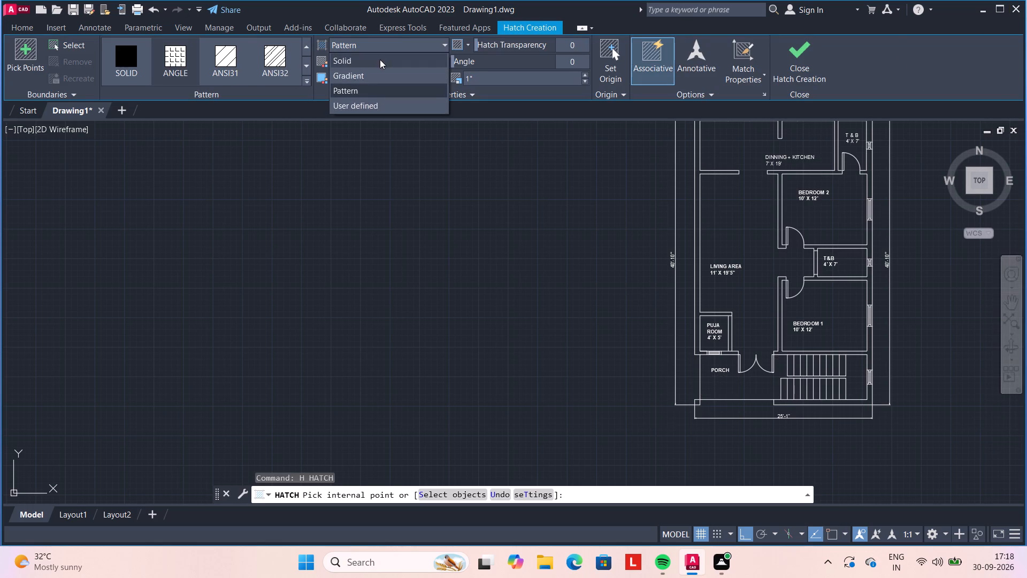
{"action": "left_click", "coordinate": [380, 59]}
{"action": "left_click", "coordinate": [379, 60]}
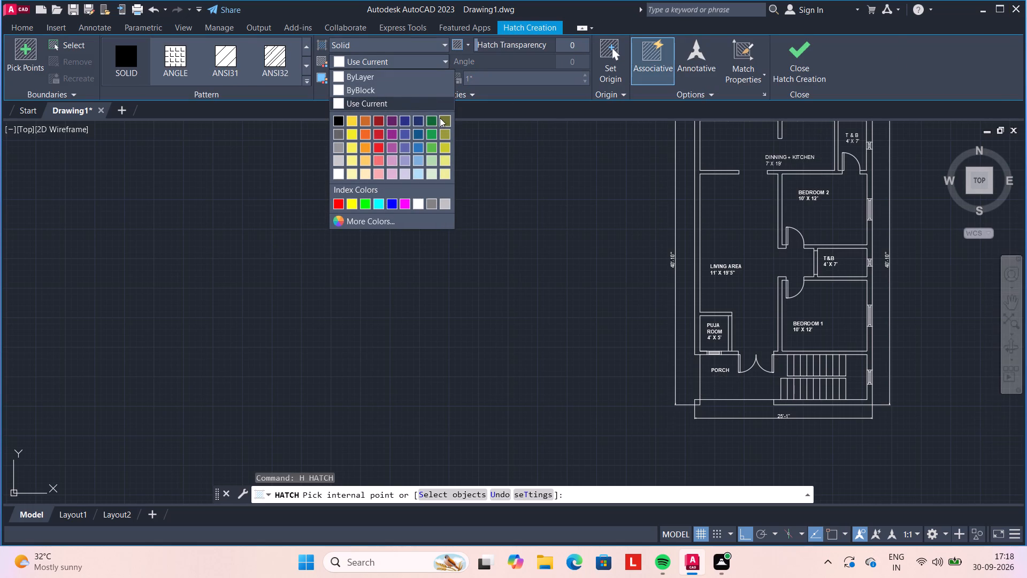
{"action": "left_click", "coordinate": [441, 120]}
{"action": "scroll", "coordinate": [683, 414], "scroll_direction": "up", "scroll_amount": 3}
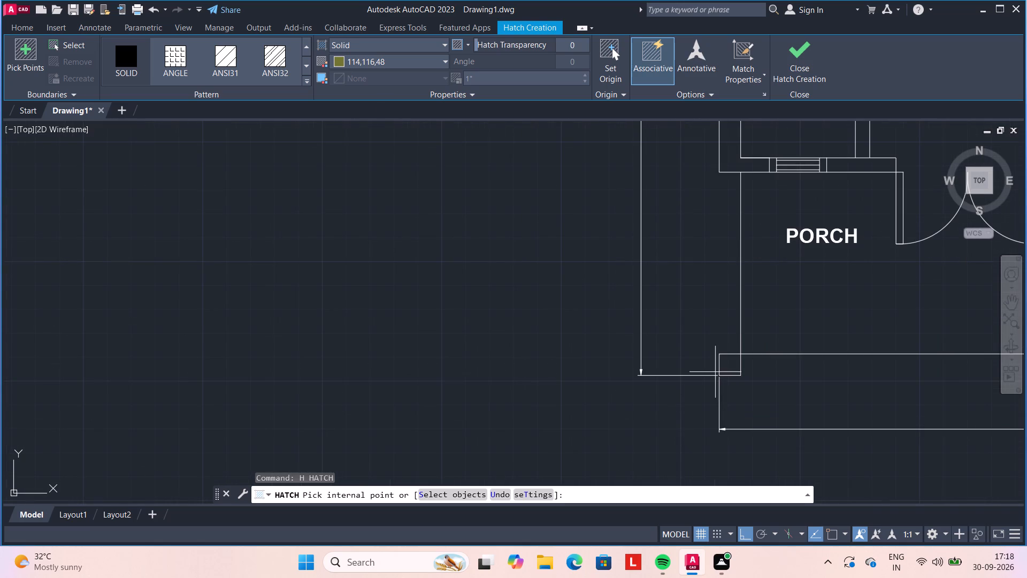
{"action": "left_click", "coordinate": [731, 363]}
{"action": "key", "text": "space"}
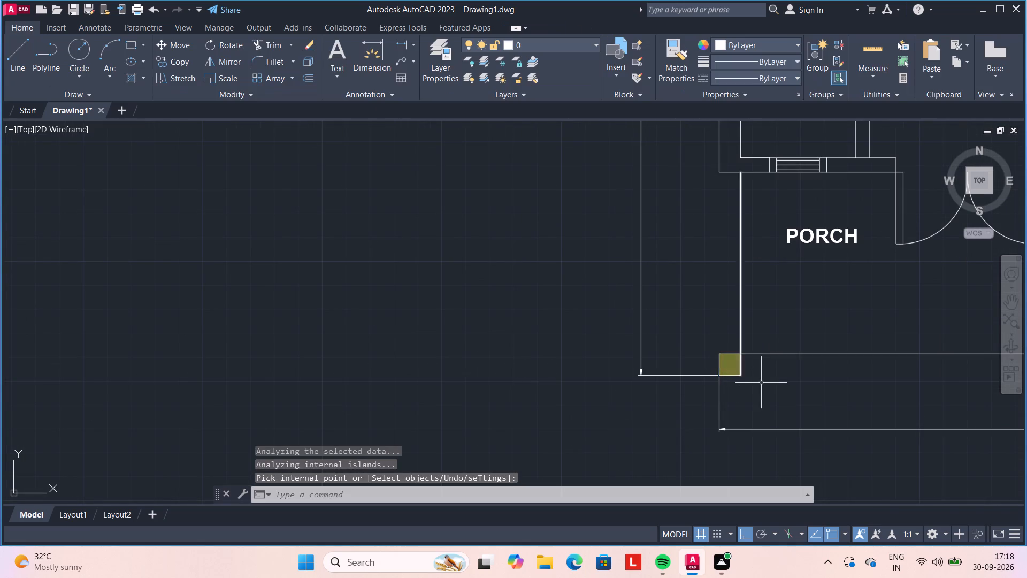
Fill Bedroom 1's west and south walls and the connected east wall section between the windows with the same solid hatch.
{"action": "scroll", "coordinate": [764, 381], "scroll_direction": "down", "scroll_amount": 3}
{"action": "middle_click_drag", "start_coordinate": [802, 379], "coordinate": [611, 379]}
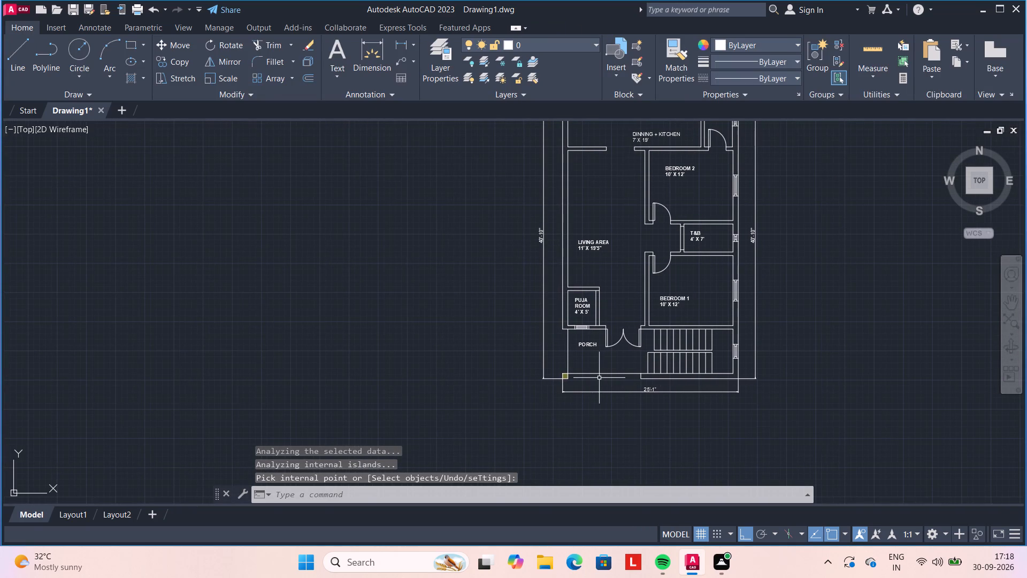
{"action": "type", "text": "H"}
{"action": "key", "text": "space"}
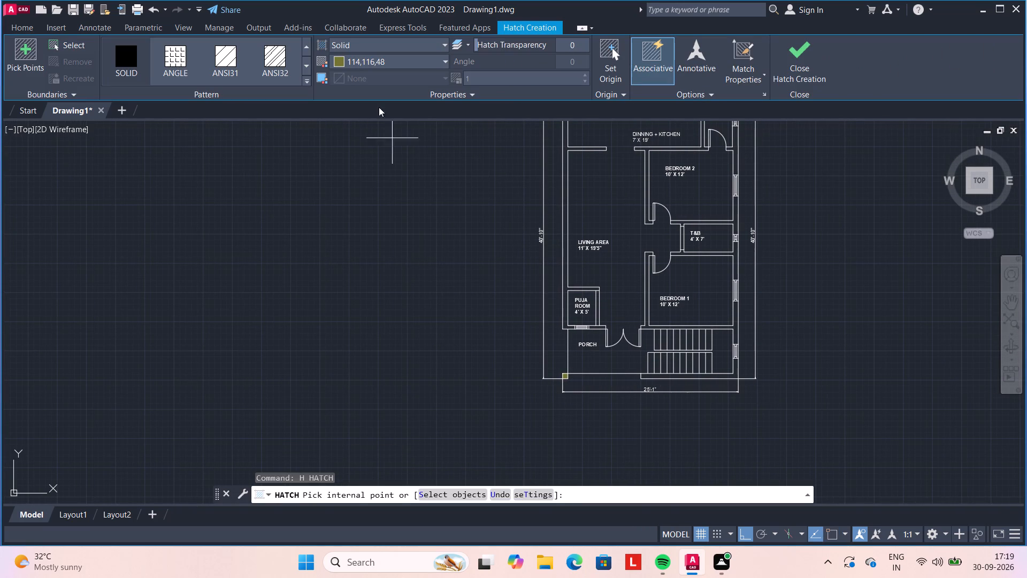
{"action": "left_click", "coordinate": [734, 336]}
{"action": "key", "text": "space"}
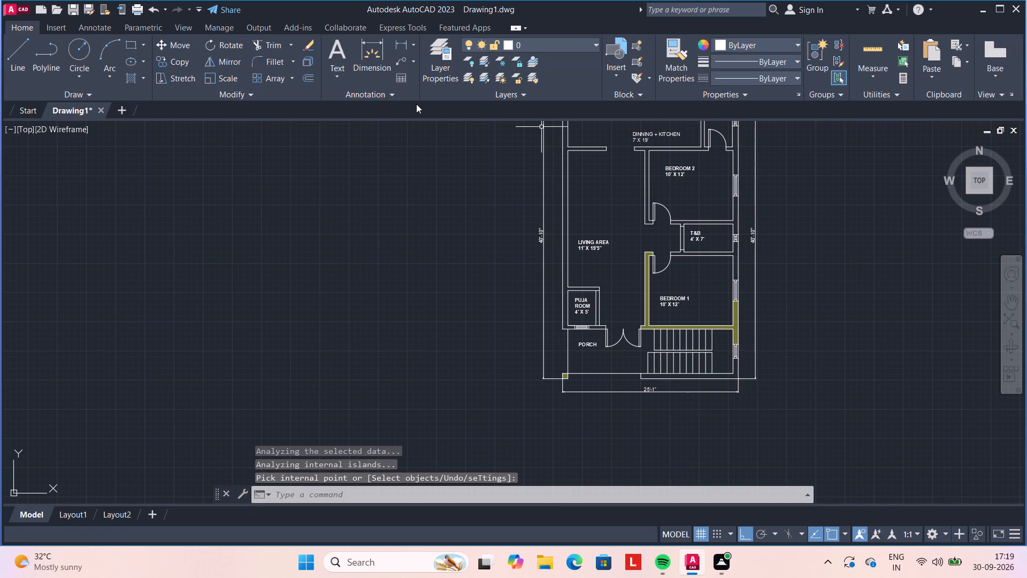
Fill the wall south of the staircase, including its east corner up to the window, with the same solid hatch.
{"action": "type", "text": "H"}
{"action": "key", "text": "space"}
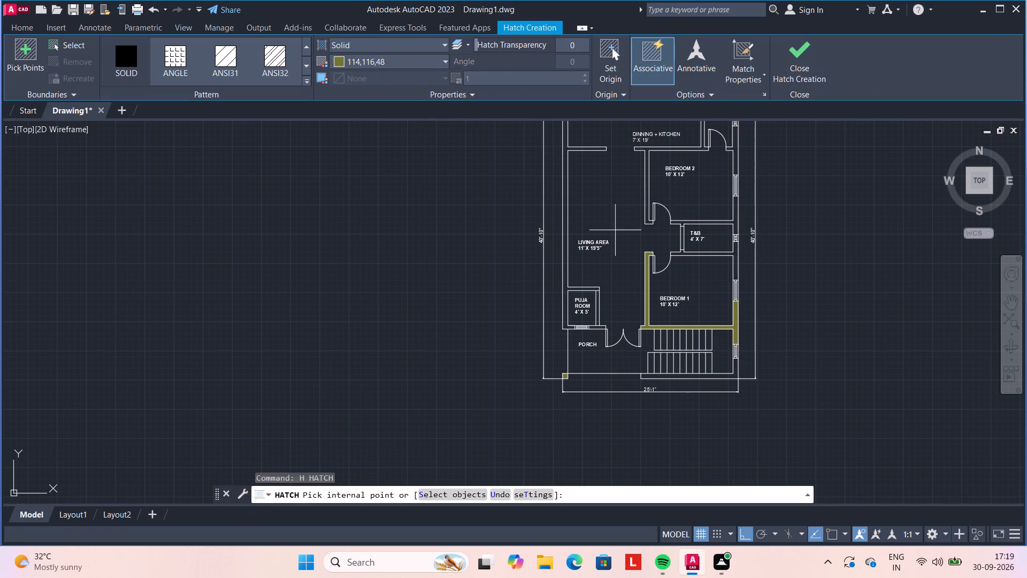
{"action": "scroll", "coordinate": [670, 372], "scroll_direction": "up", "scroll_amount": 3}
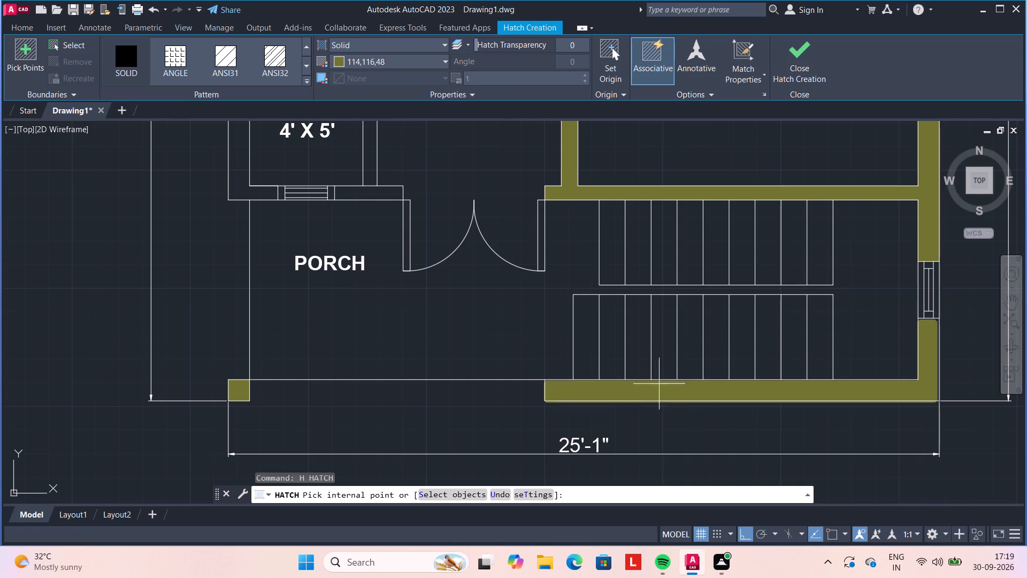
{"action": "left_click", "coordinate": [650, 390]}
{"action": "key", "text": "space"}
Fill the west outer wall and its connected branches beside the kitchen and puja room with the same solid hatch.
{"action": "scroll", "coordinate": [748, 380], "scroll_direction": "down", "scroll_amount": 3}
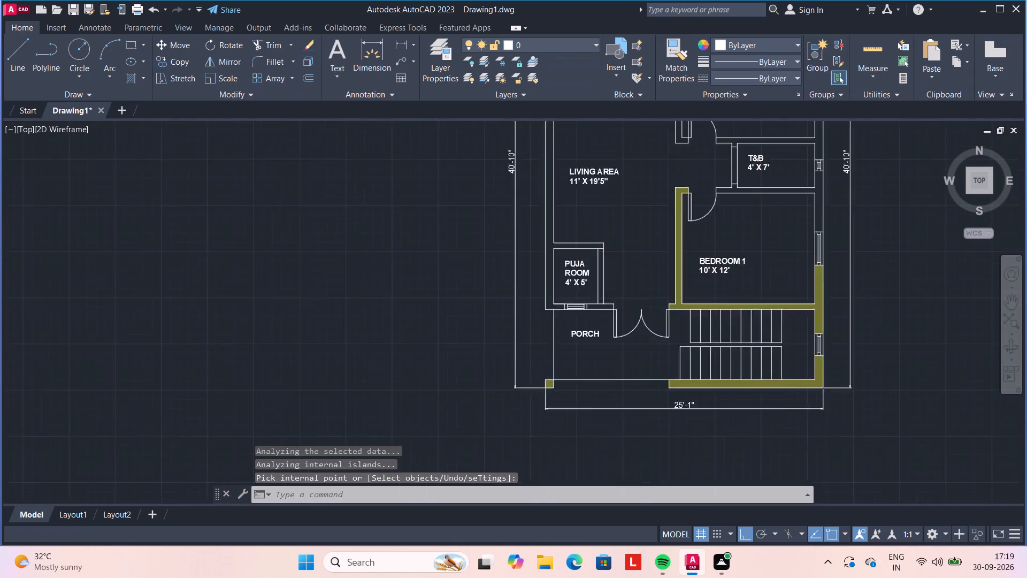
{"action": "type", "text": "H"}
{"action": "key", "text": "space"}
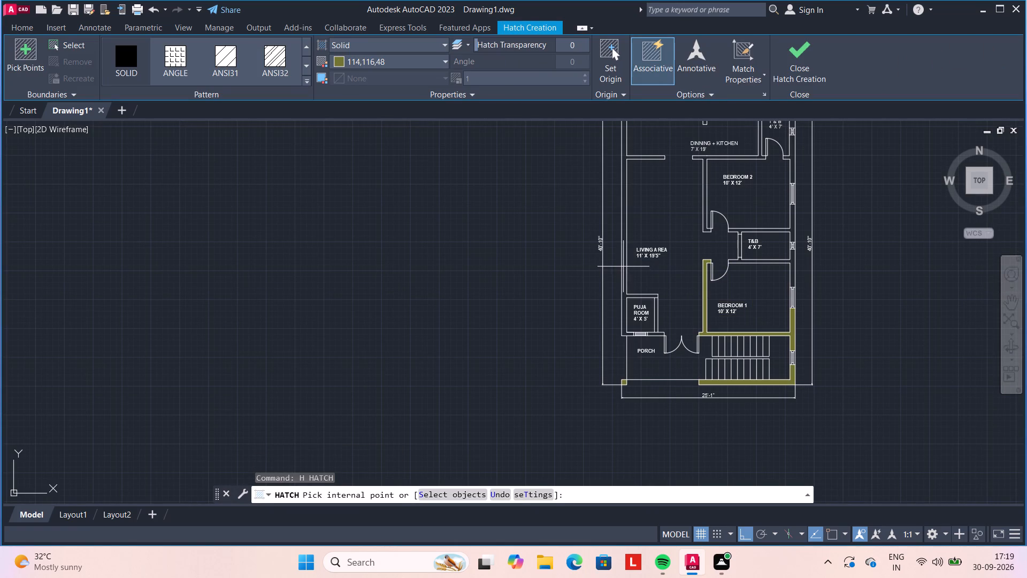
{"action": "scroll", "coordinate": [621, 265], "scroll_direction": "up", "scroll_amount": 2}
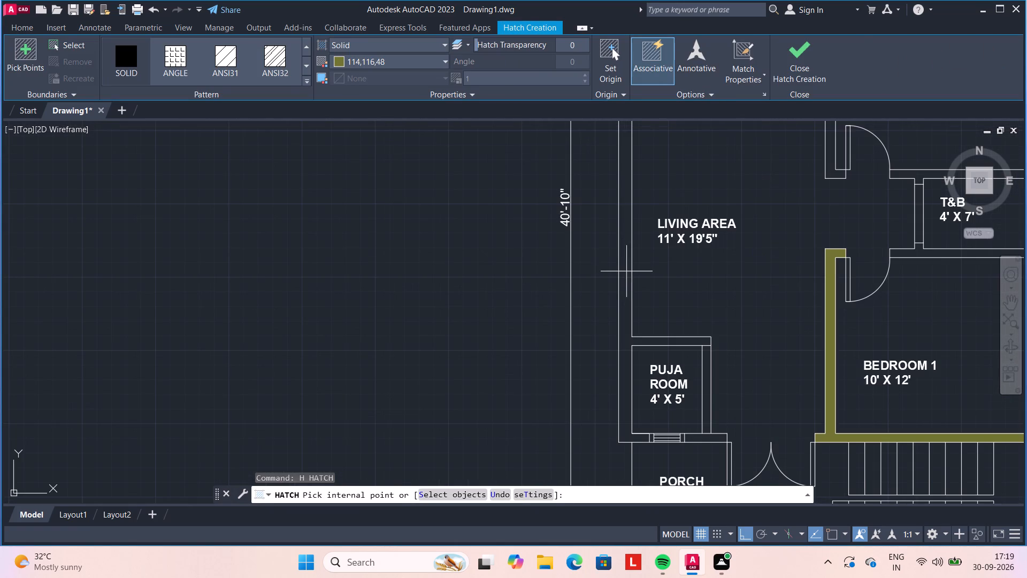
{"action": "left_click", "coordinate": [626, 271]}
{"action": "key", "text": "space"}
Fill the middle T&B's south and north walls and their connected east wall sections with the same solid hatch.
{"action": "scroll", "coordinate": [655, 304], "scroll_direction": "down", "scroll_amount": 3}
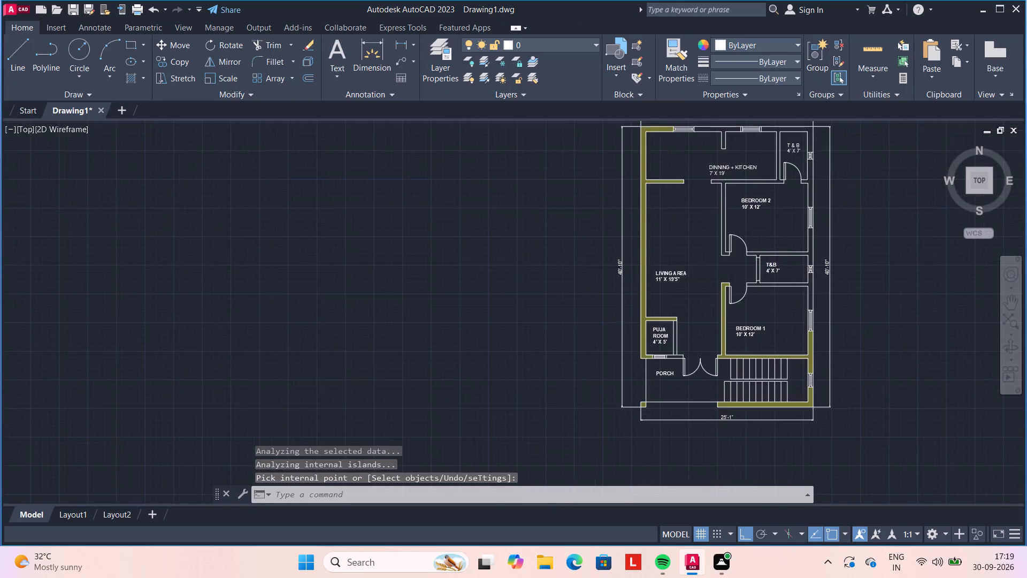
{"action": "type", "text": "H"}
{"action": "key", "text": "space"}
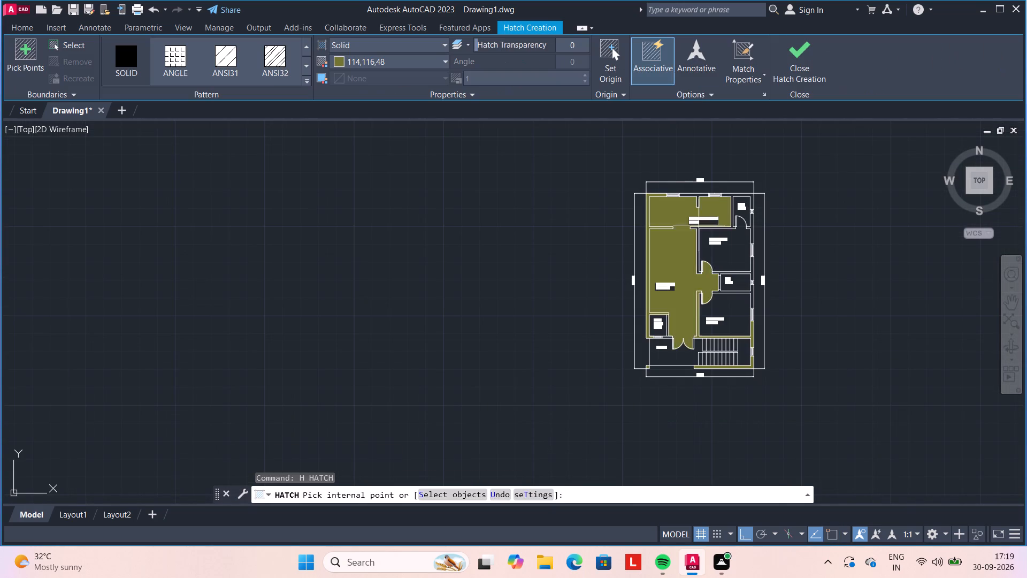
{"action": "scroll", "coordinate": [698, 307], "scroll_direction": "up", "scroll_amount": 3}
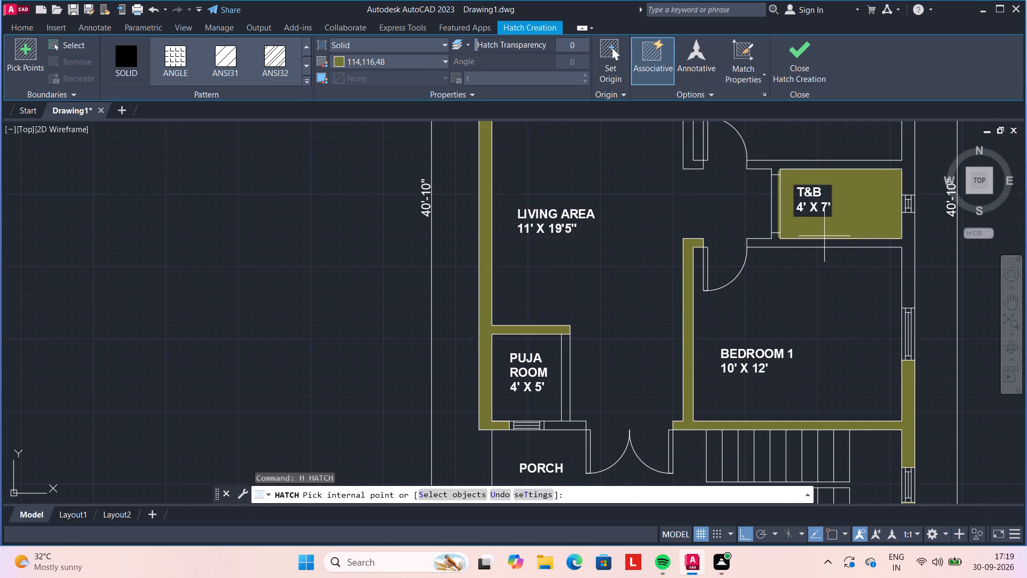
{"action": "left_click", "coordinate": [852, 244]}
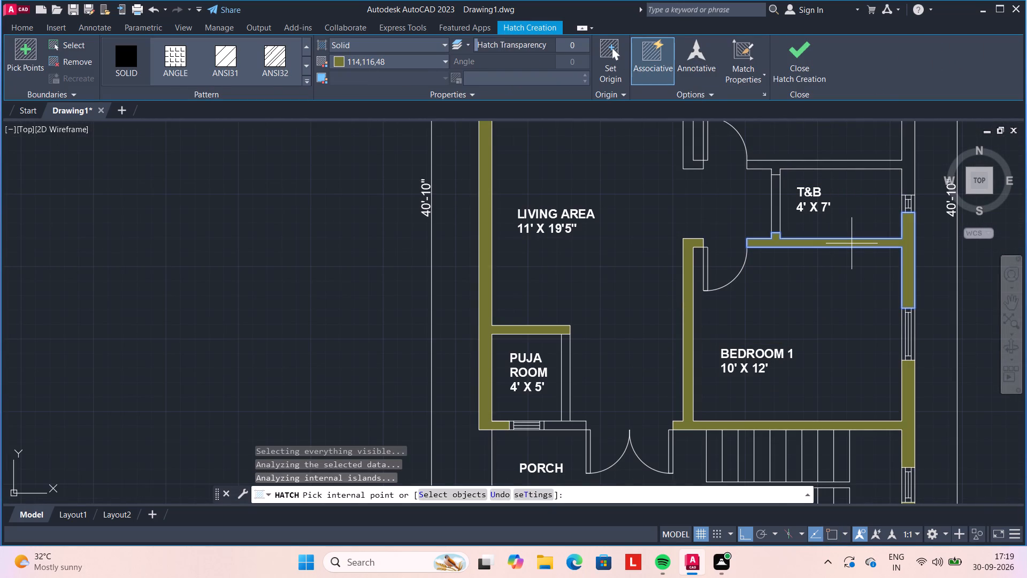
{"action": "key", "text": "space"}
{"action": "type", "text": "H"}
{"action": "key", "text": "space"}
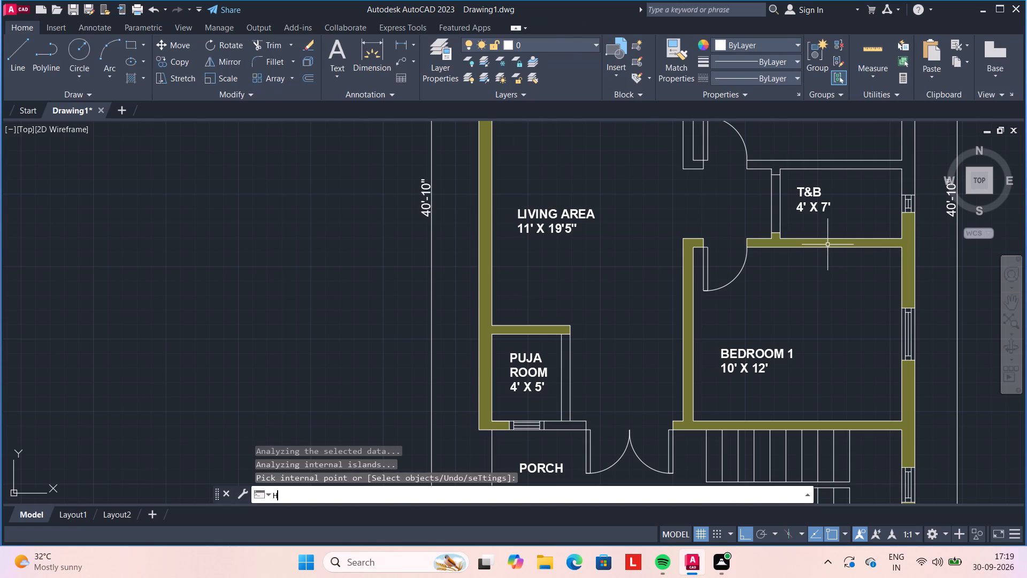
{"action": "left_click", "coordinate": [783, 161]}
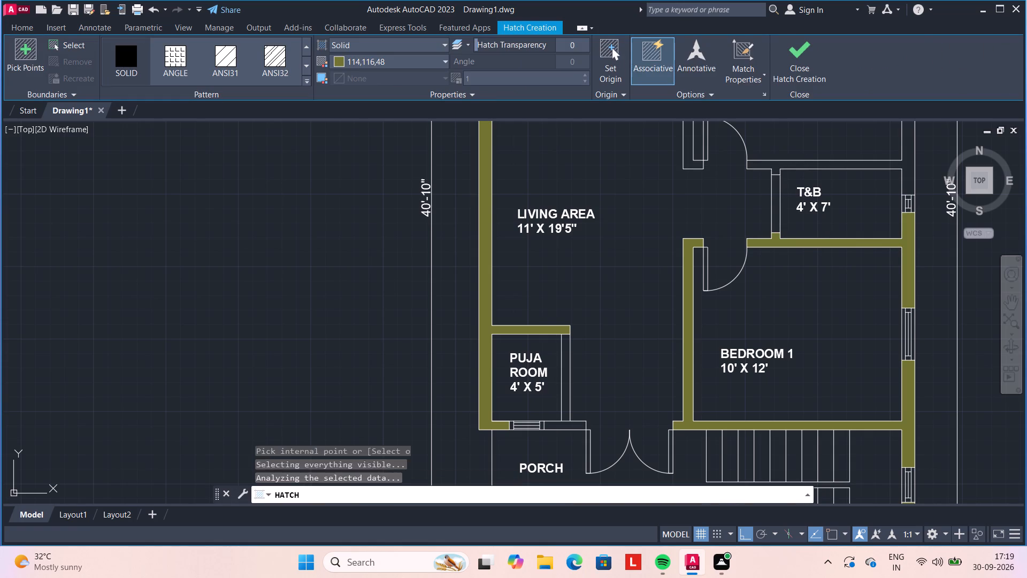
{"action": "key", "text": "space"}
Fill Bedroom 2's north and west walls, plus the connected kitchen and T&B wall and northeast corner, with the same solid hatch.
{"action": "scroll", "coordinate": [785, 168], "scroll_direction": "down", "scroll_amount": 3}
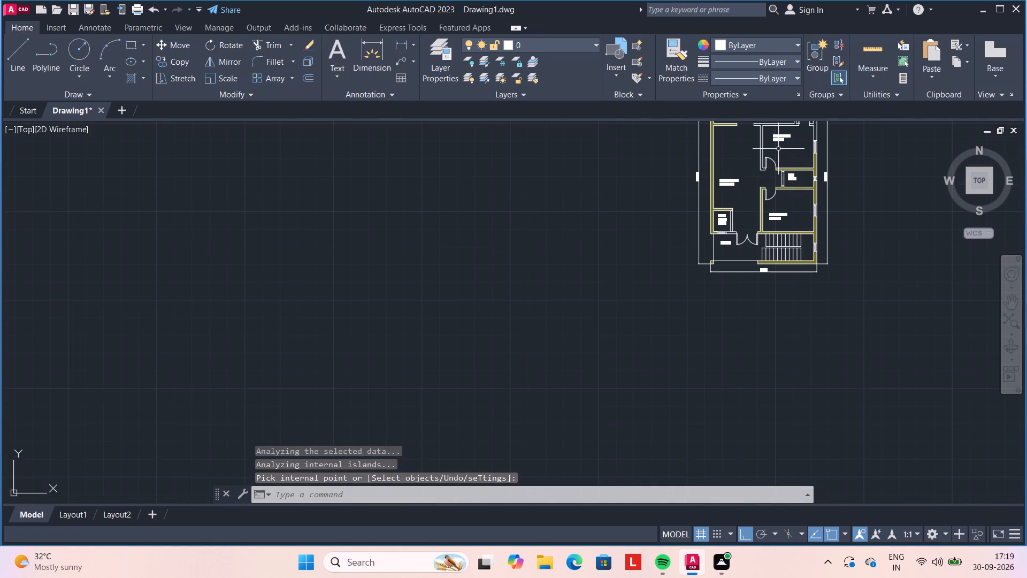
{"action": "middle_click_drag", "start_coordinate": [778, 149], "coordinate": [792, 258]}
{"action": "key", "text": "h"}
{"action": "key", "text": "space"}
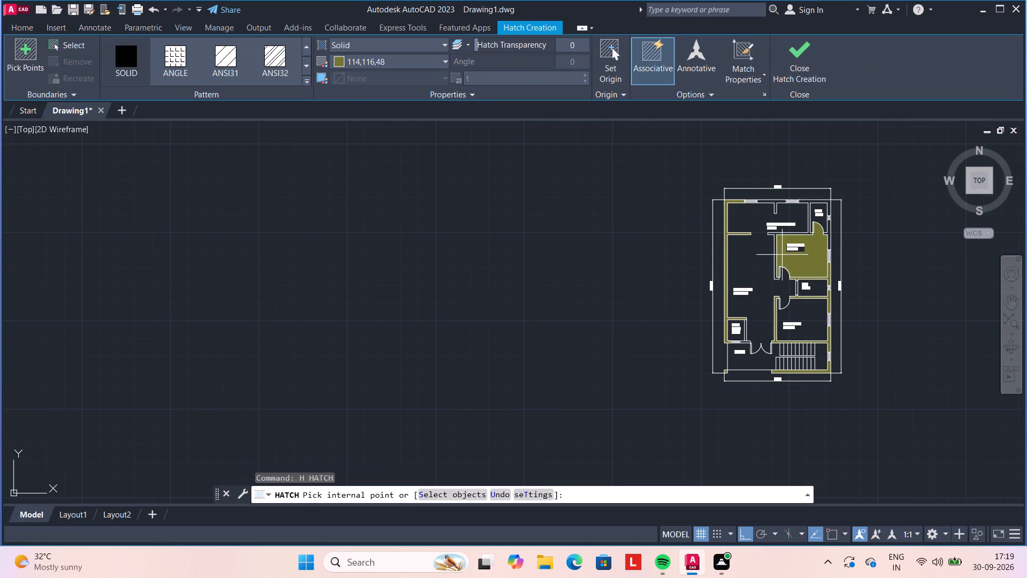
{"action": "scroll", "coordinate": [777, 231], "scroll_direction": "up", "scroll_amount": 4}
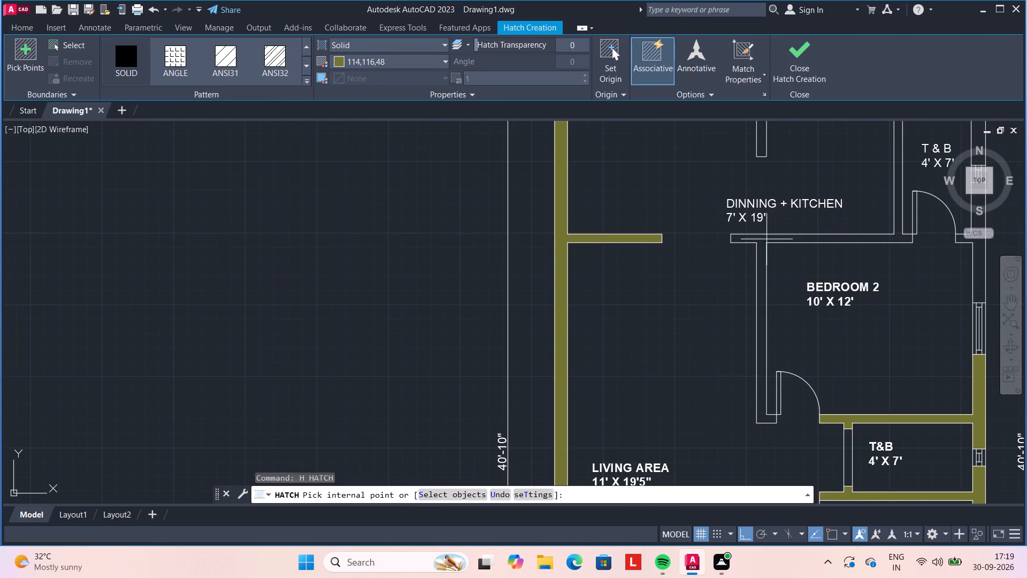
{"action": "left_click", "coordinate": [767, 239]}
{"action": "key", "text": "space"}
Fill the north wall section between the two kitchen windows, including its short stub, with the same solid hatch.
{"action": "scroll", "coordinate": [767, 239], "scroll_direction": "down", "scroll_amount": 3}
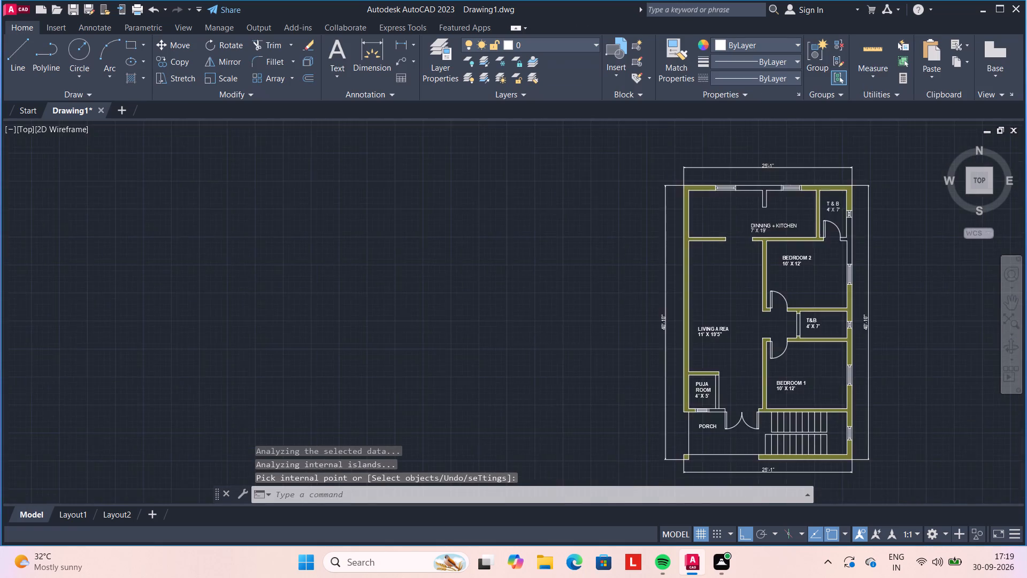
{"action": "scroll", "coordinate": [761, 209], "scroll_direction": "up", "scroll_amount": 3}
{"action": "type", "text": "H"}
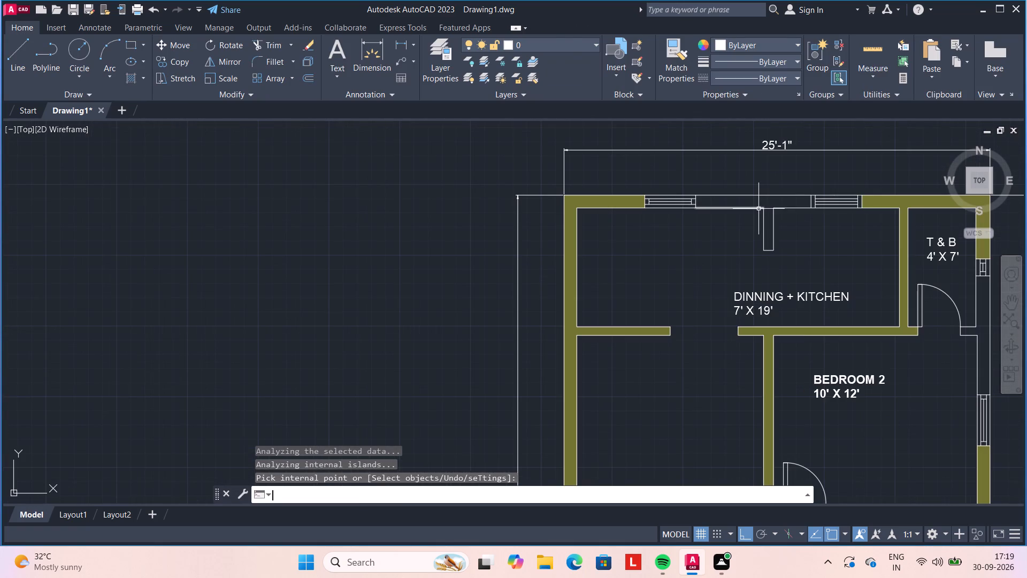
{"action": "key", "text": "space"}
{"action": "left_click", "coordinate": [752, 208]}
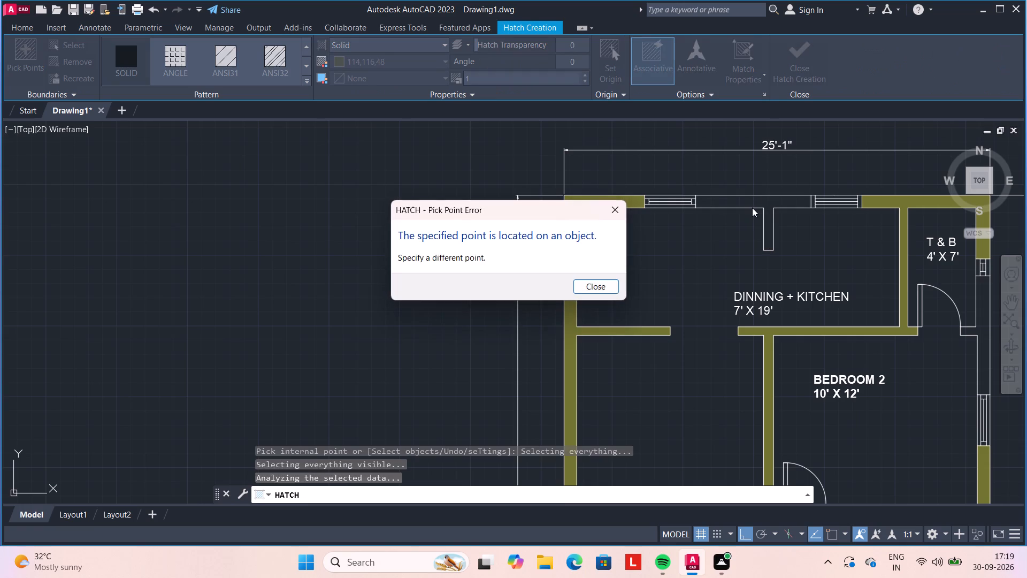
{"action": "left_click", "coordinate": [610, 207]}
{"action": "left_click", "coordinate": [735, 201]}
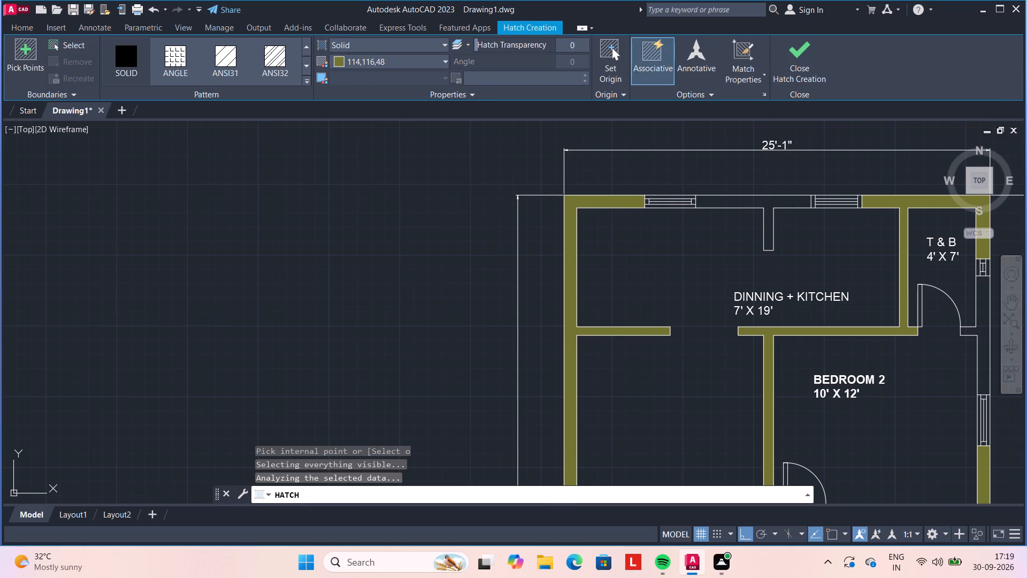
{"action": "key", "text": "space"}
Fill the east wall section between the upper T&B window and Bedroom 2's window with the same solid hatch.
{"action": "scroll", "coordinate": [799, 232], "scroll_direction": "down", "scroll_amount": 3}
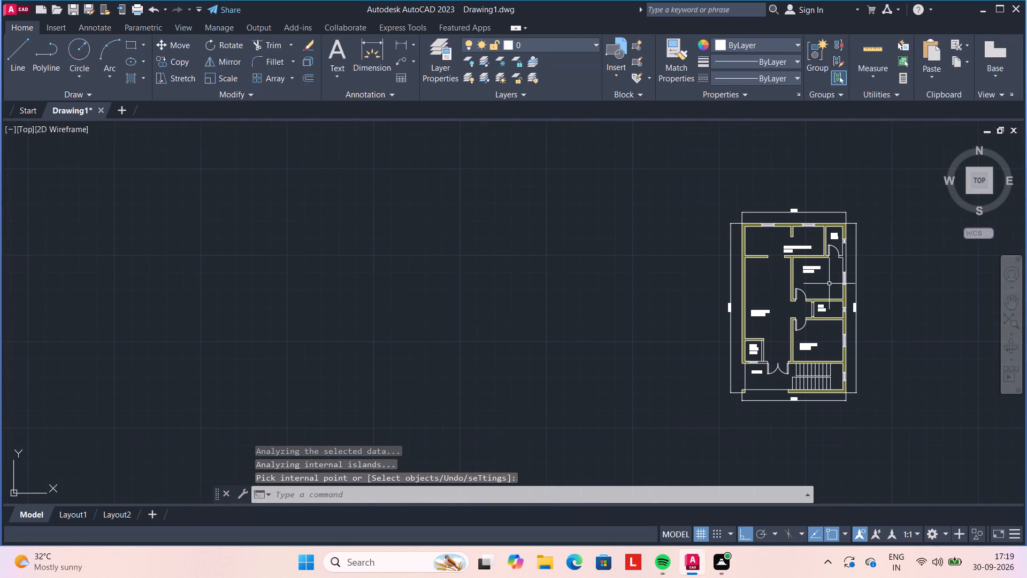
{"action": "middle_click_drag", "start_coordinate": [827, 284], "coordinate": [740, 276]}
{"action": "scroll", "coordinate": [762, 246], "scroll_direction": "up", "scroll_amount": 2}
{"action": "key", "text": "h"}
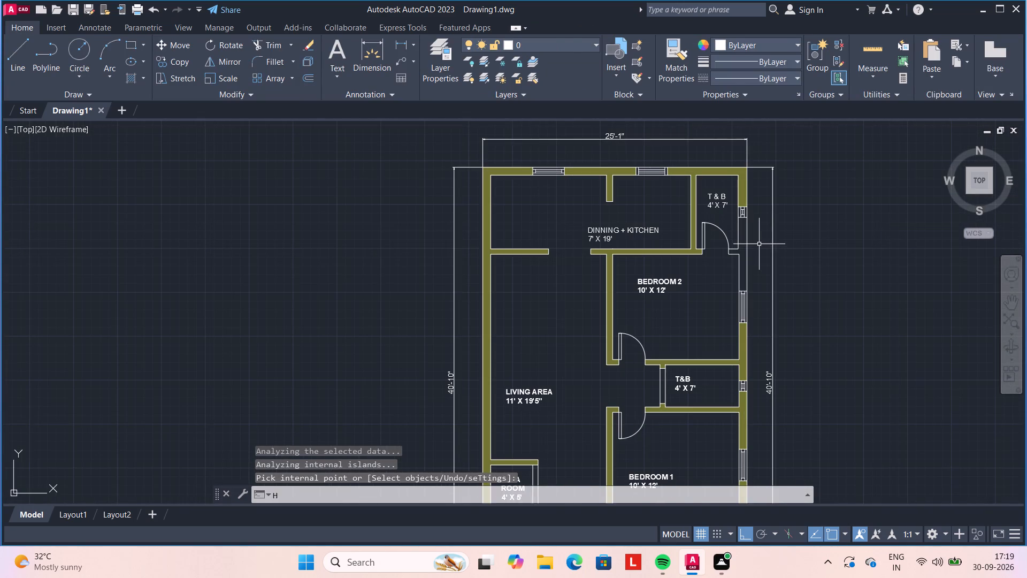
{"action": "key", "text": "space"}
{"action": "left_click", "coordinate": [745, 253]}
{"action": "key", "text": "space"}
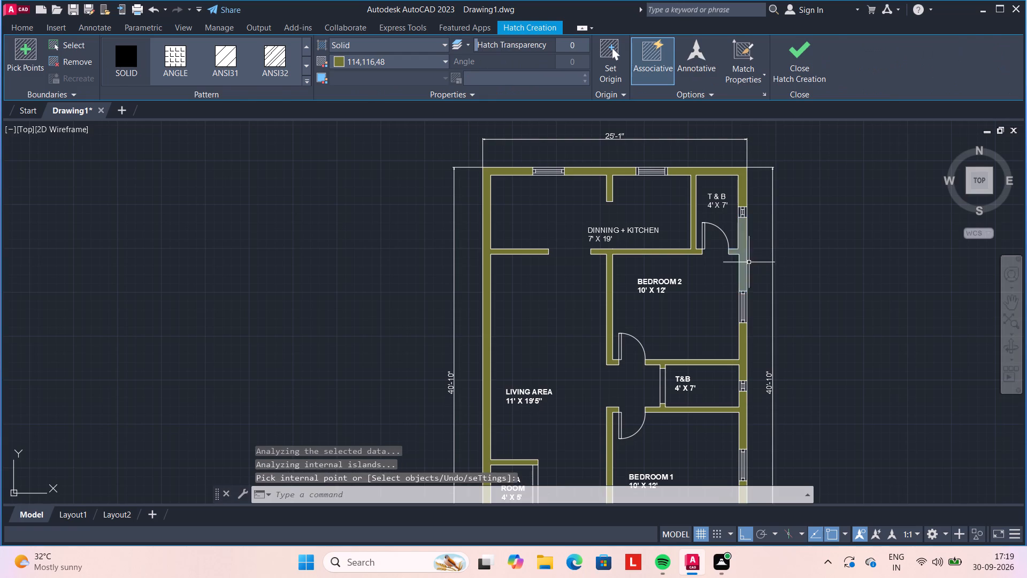
Fill the wall section between the puja room's south window and the main double door with the same solid hatch.
{"action": "scroll", "coordinate": [749, 291], "scroll_direction": "down", "scroll_amount": 3}
{"action": "scroll", "coordinate": [692, 348], "scroll_direction": "up", "scroll_amount": 4}
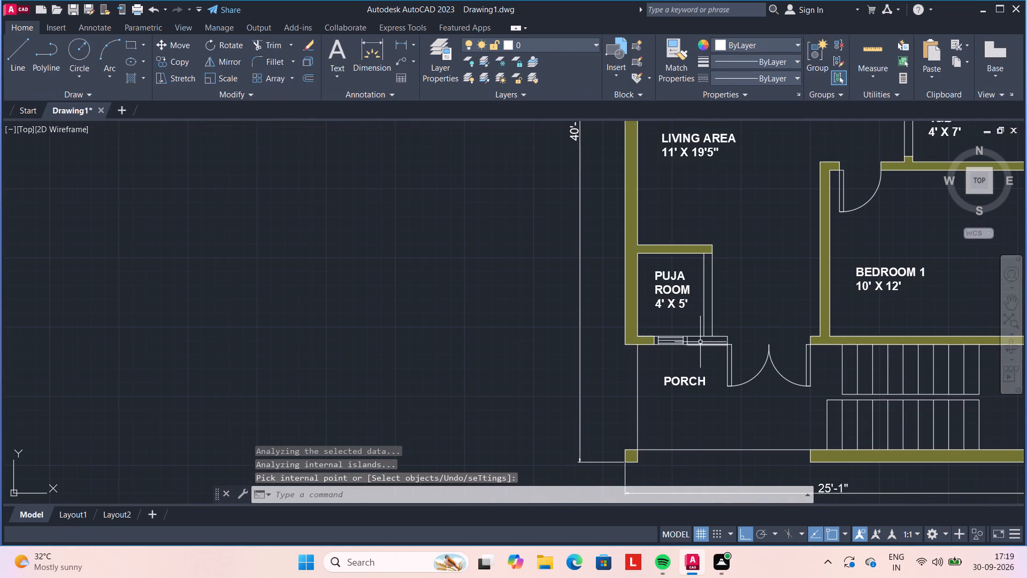
{"action": "key", "text": "h"}
{"action": "key", "text": "space"}
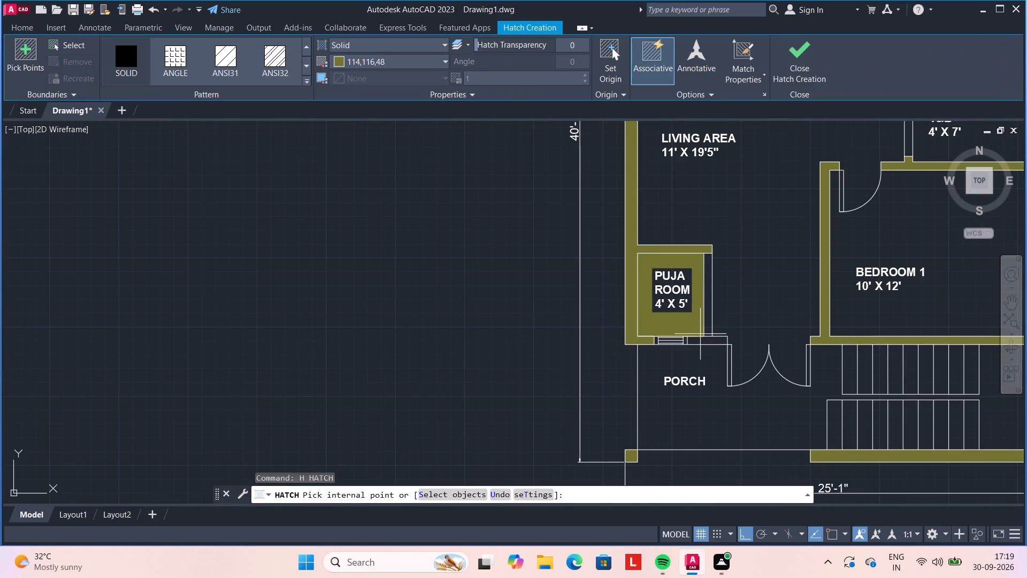
{"action": "left_click", "coordinate": [706, 341]}
{"action": "key", "text": "space"}
Open the Blocks of Home - Space Planner.dwg in DesignCenter.
{"action": "scroll", "coordinate": [741, 325], "scroll_direction": "down", "scroll_amount": 2}
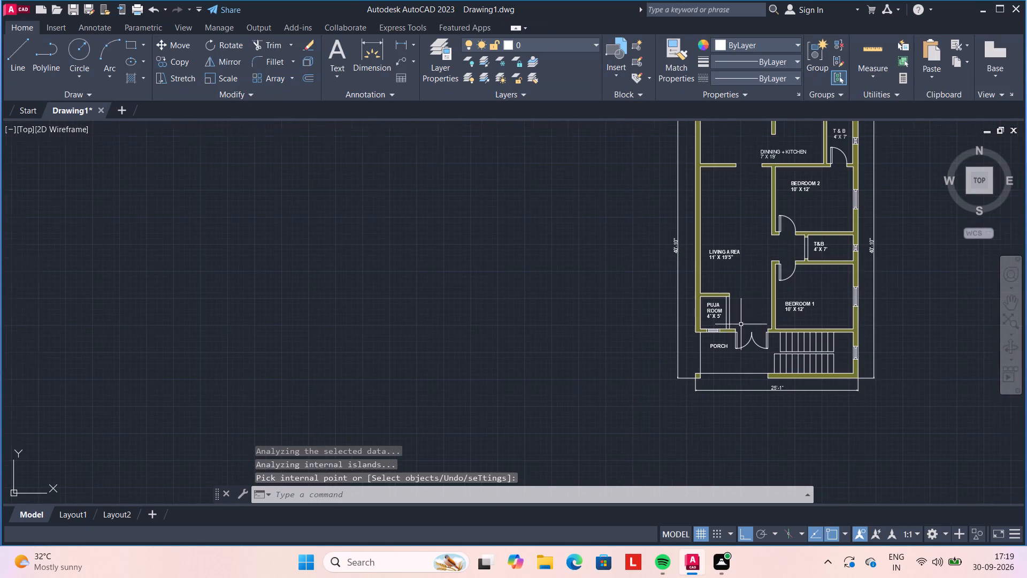
{"action": "scroll", "coordinate": [845, 285], "scroll_direction": "down", "scroll_amount": 2}
{"action": "scroll", "coordinate": [830, 229], "scroll_direction": "up", "scroll_amount": 3}
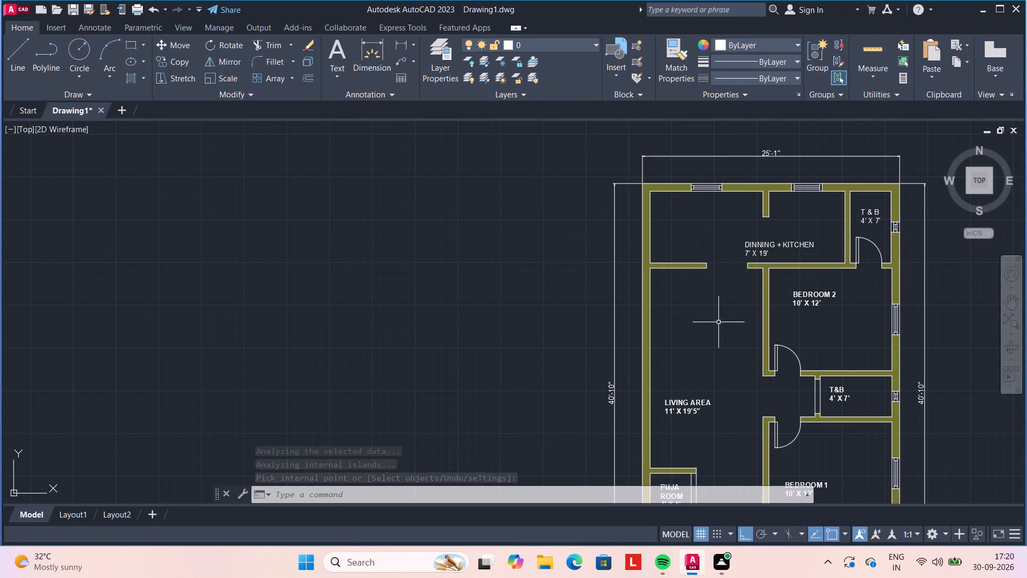
{"action": "key", "text": "ctrl+2"}
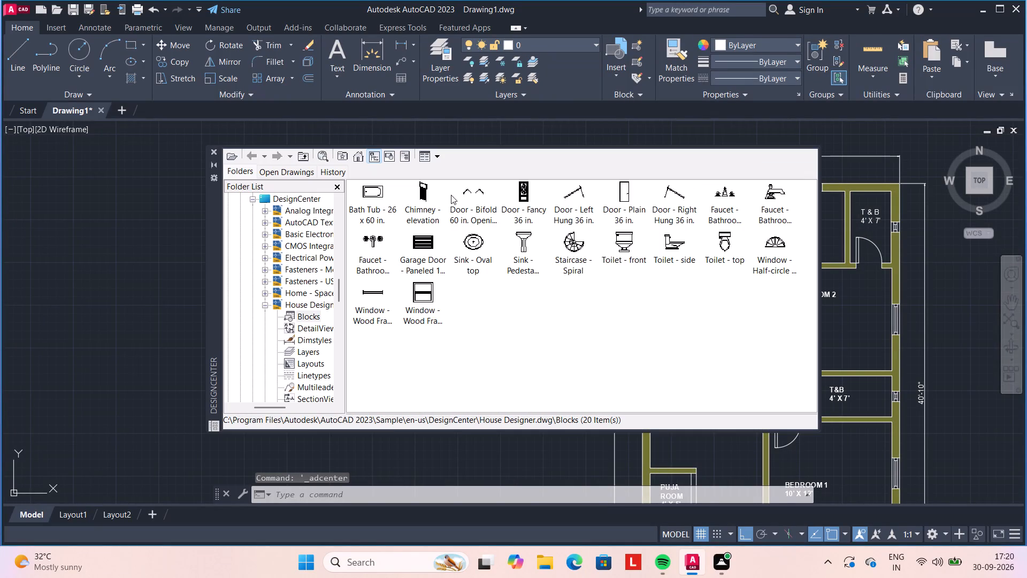
{"action": "scroll", "coordinate": [281, 227], "scroll_direction": "up", "scroll_amount": 2}
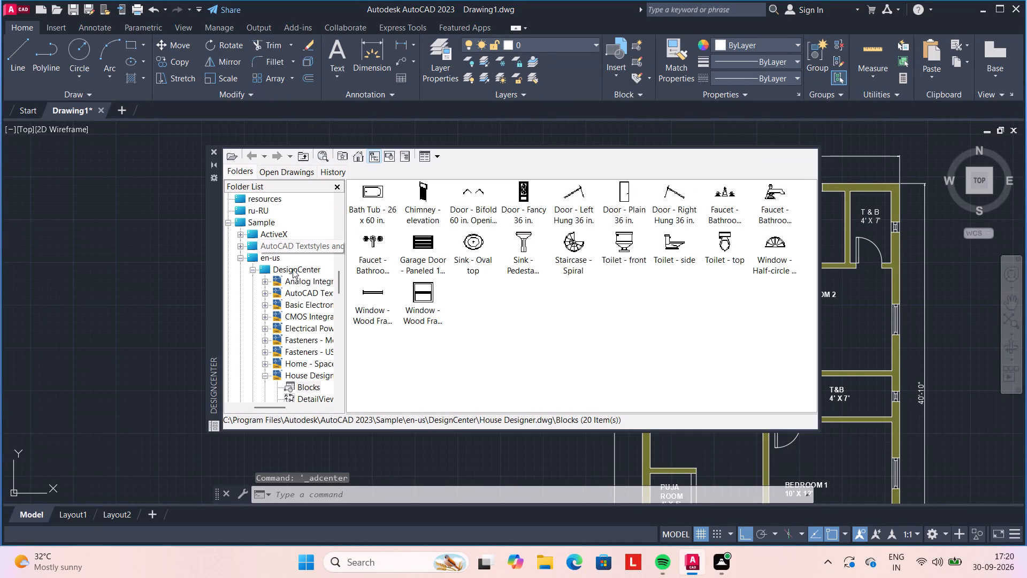
{"action": "scroll", "coordinate": [288, 268], "scroll_direction": "down", "scroll_amount": 4}
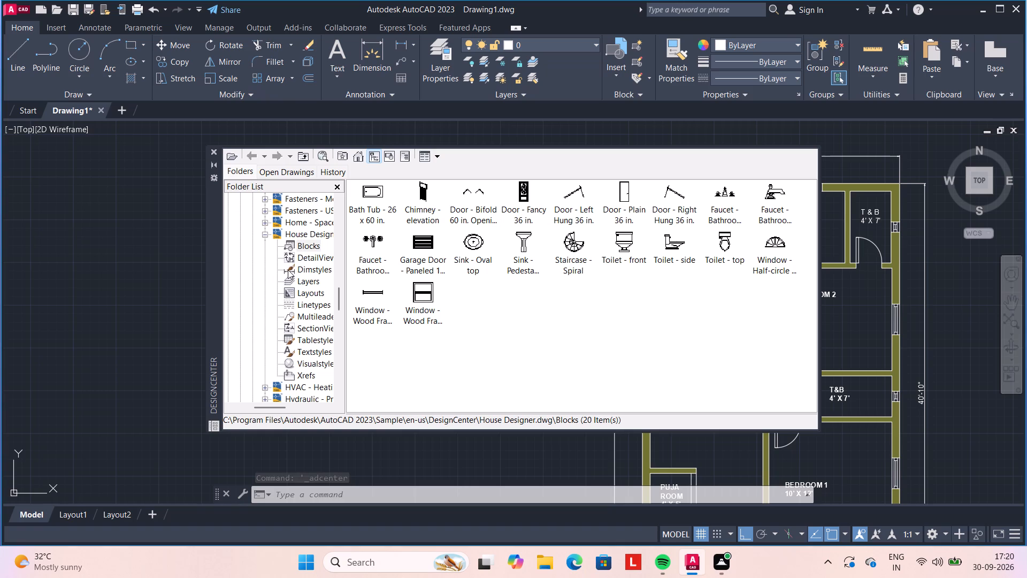
{"action": "scroll", "coordinate": [288, 270], "scroll_direction": "down", "scroll_amount": 2}
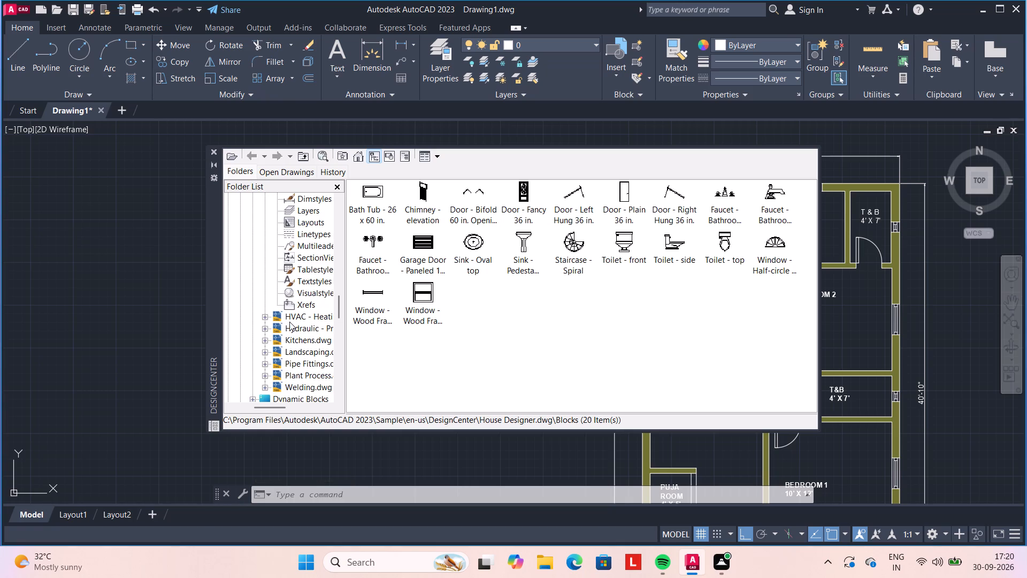
{"action": "scroll", "coordinate": [292, 271], "scroll_direction": "up", "scroll_amount": 2}
{"action": "left_click", "coordinate": [299, 220]}
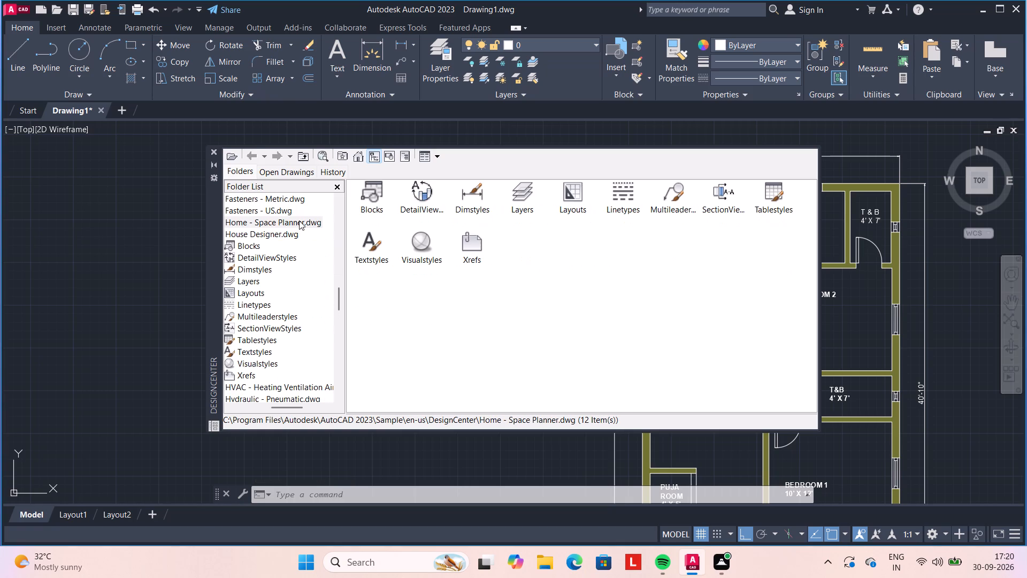
{"action": "double_click", "coordinate": [367, 193]}
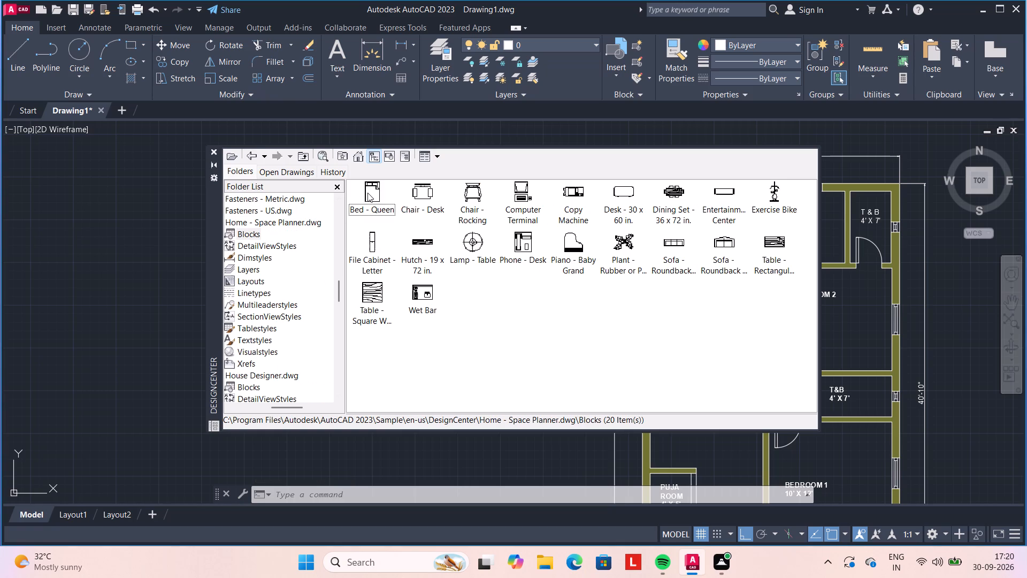
Place the Bed - Queen and Sofa - Roundback 7 ft blocks in the empty area west of the plan, and close DesignCenter.
{"action": "left_click_drag", "start_coordinate": [371, 191], "coordinate": [151, 272]}
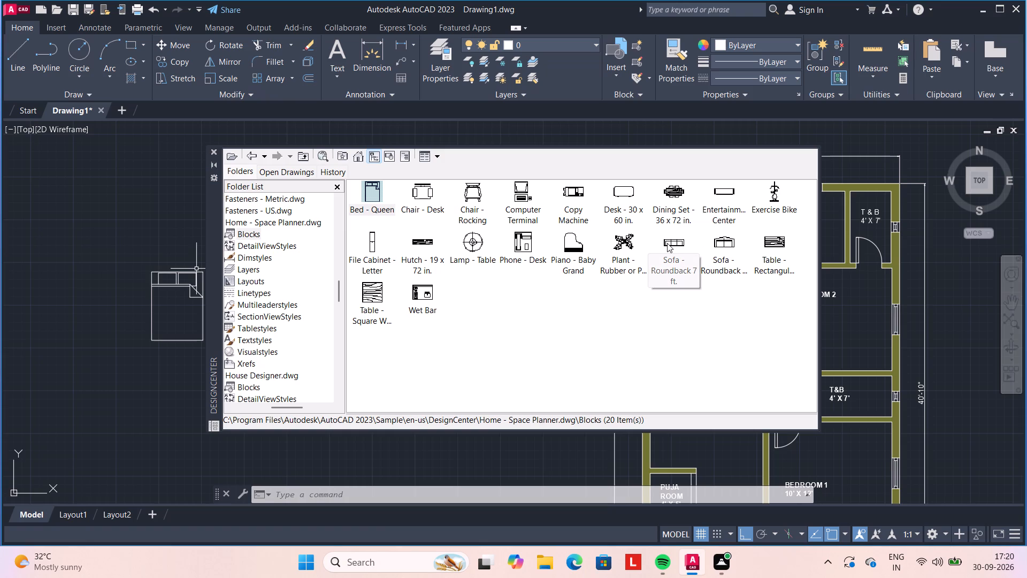
{"action": "left_click_drag", "start_coordinate": [667, 243], "coordinate": [154, 368]}
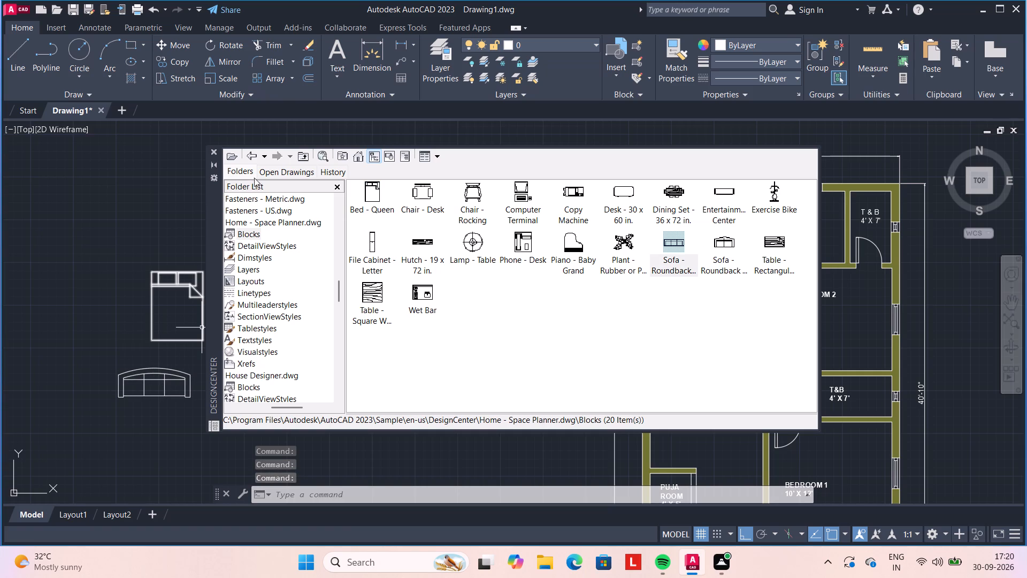
{"action": "left_click", "coordinate": [210, 151]}
Move the queen bed block from the empty area west of the plan into Bedroom 2, headboard toward the north wall.
{"action": "scroll", "coordinate": [565, 336], "scroll_direction": "down", "scroll_amount": 2}
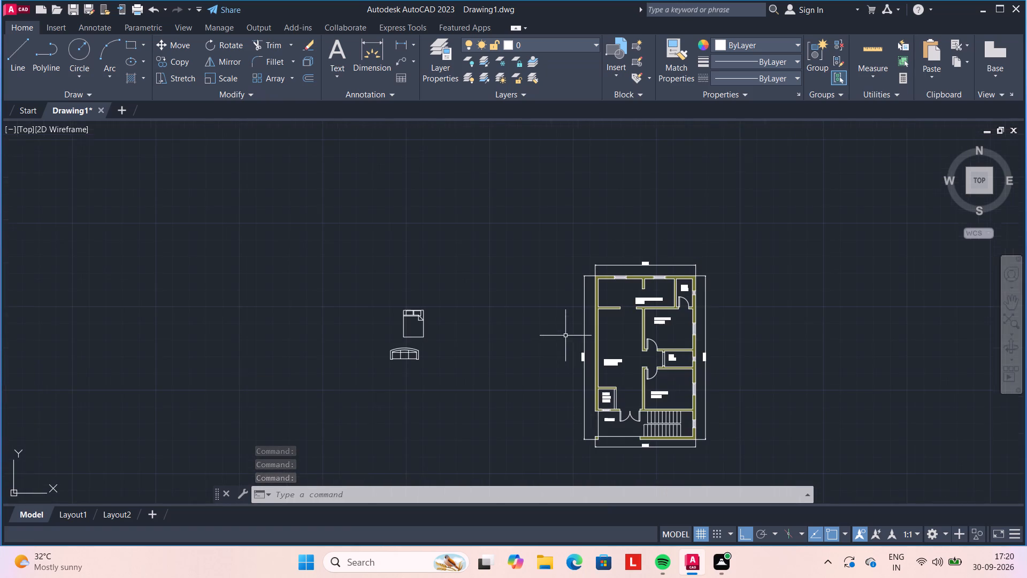
{"action": "middle_click_drag", "start_coordinate": [586, 348], "coordinate": [372, 321]}
{"action": "left_click", "coordinate": [195, 295]}
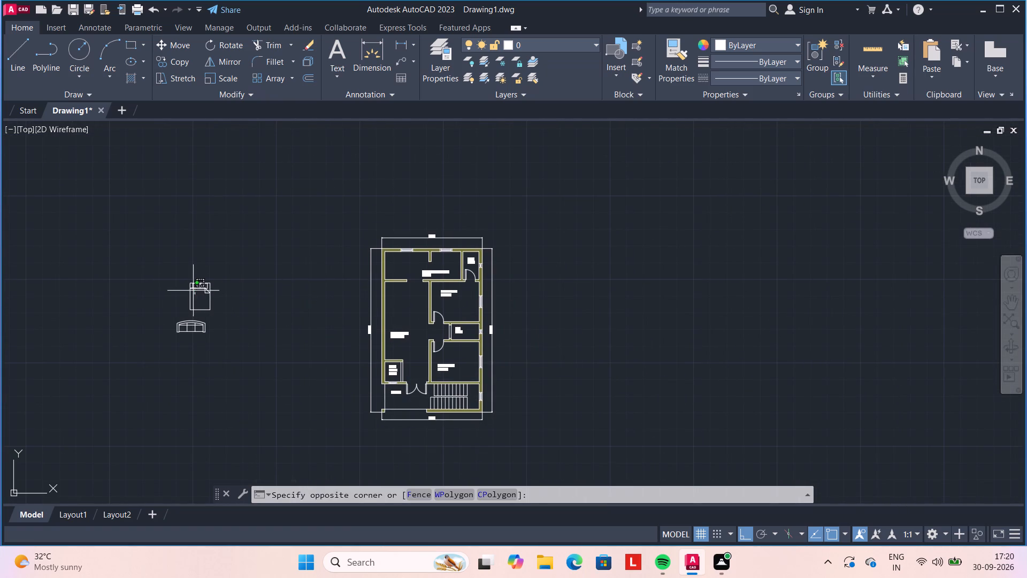
{"action": "left_click", "coordinate": [217, 300]}
{"action": "left_click", "coordinate": [247, 300]}
{"action": "left_click", "coordinate": [167, 283]}
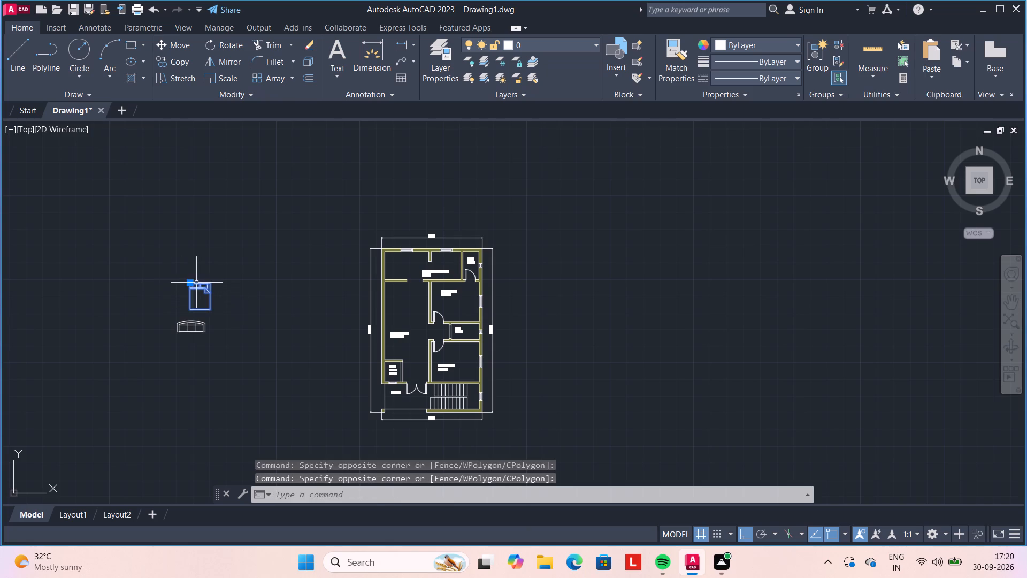
{"action": "left_click", "coordinate": [193, 282]}
{"action": "scroll", "coordinate": [389, 293], "scroll_direction": "up", "scroll_amount": 3}
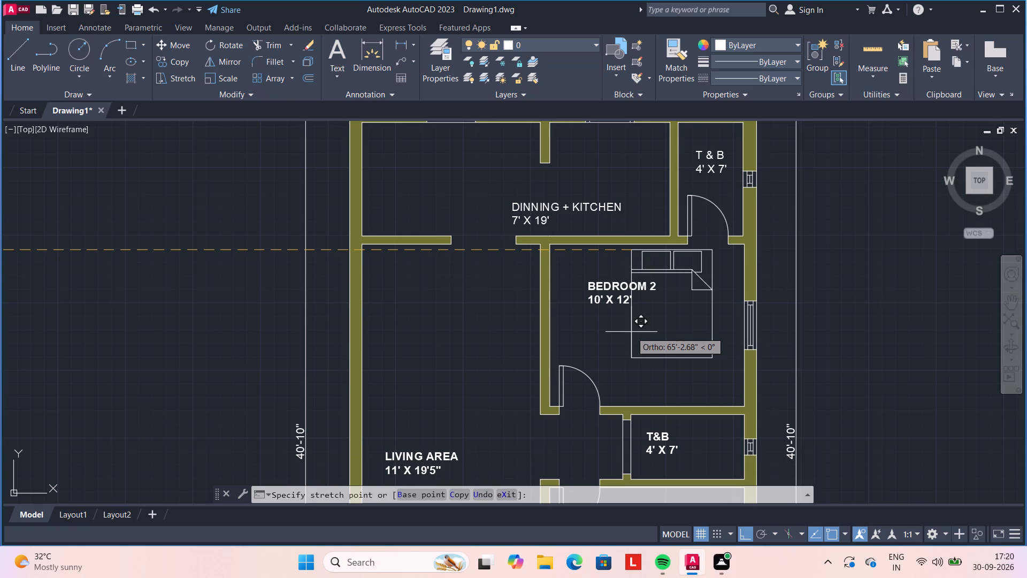
{"action": "left_click", "coordinate": [620, 361]}
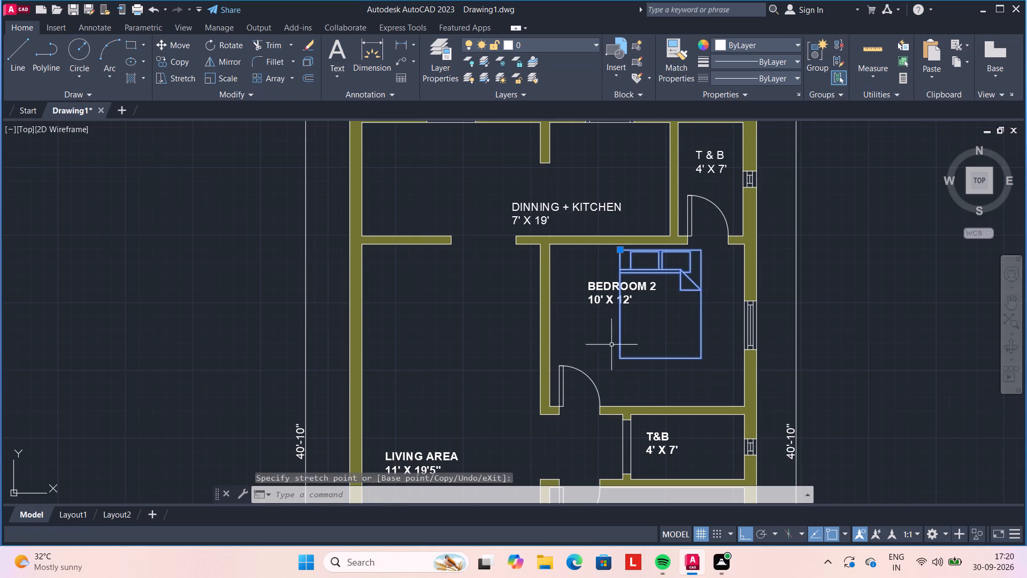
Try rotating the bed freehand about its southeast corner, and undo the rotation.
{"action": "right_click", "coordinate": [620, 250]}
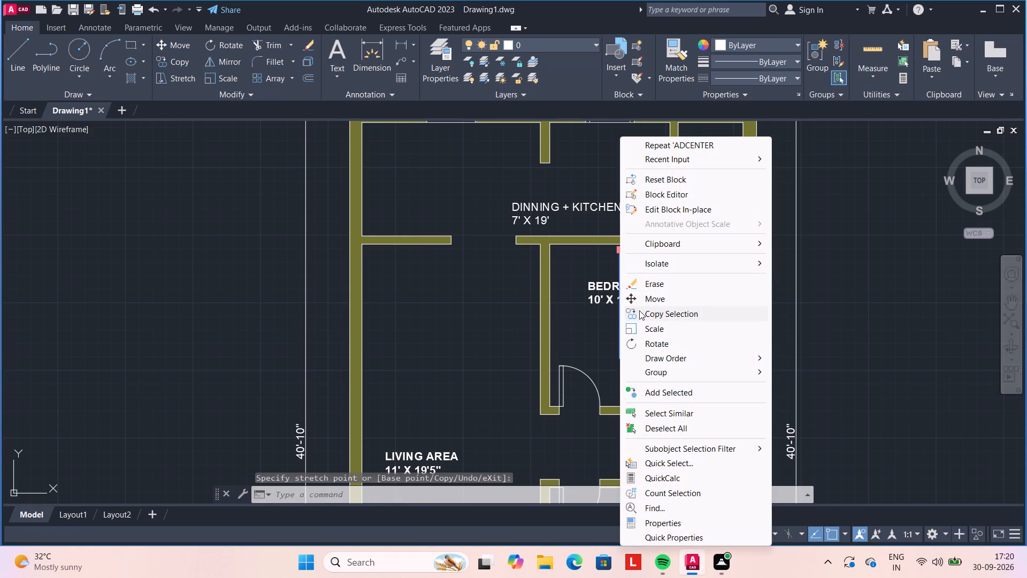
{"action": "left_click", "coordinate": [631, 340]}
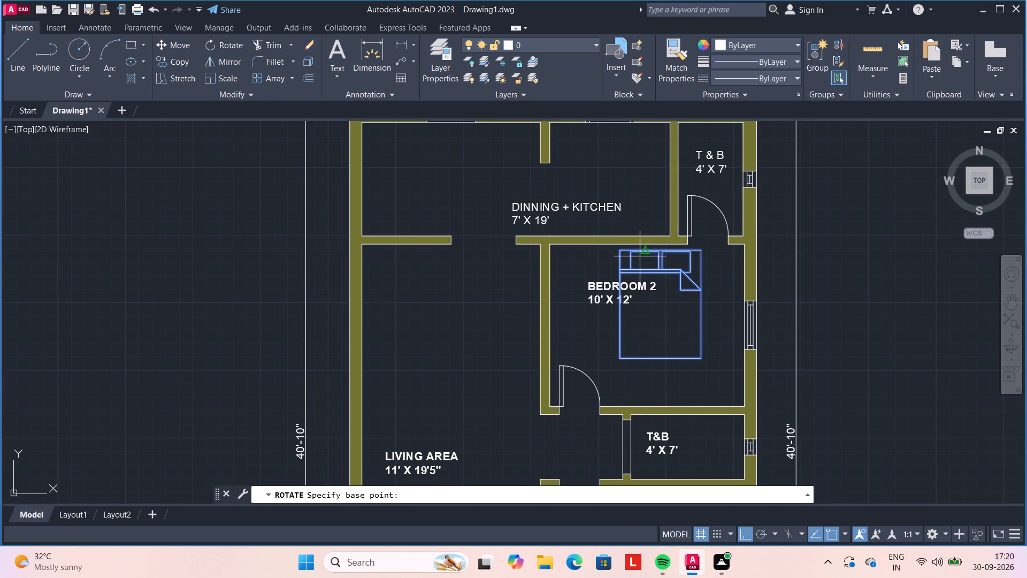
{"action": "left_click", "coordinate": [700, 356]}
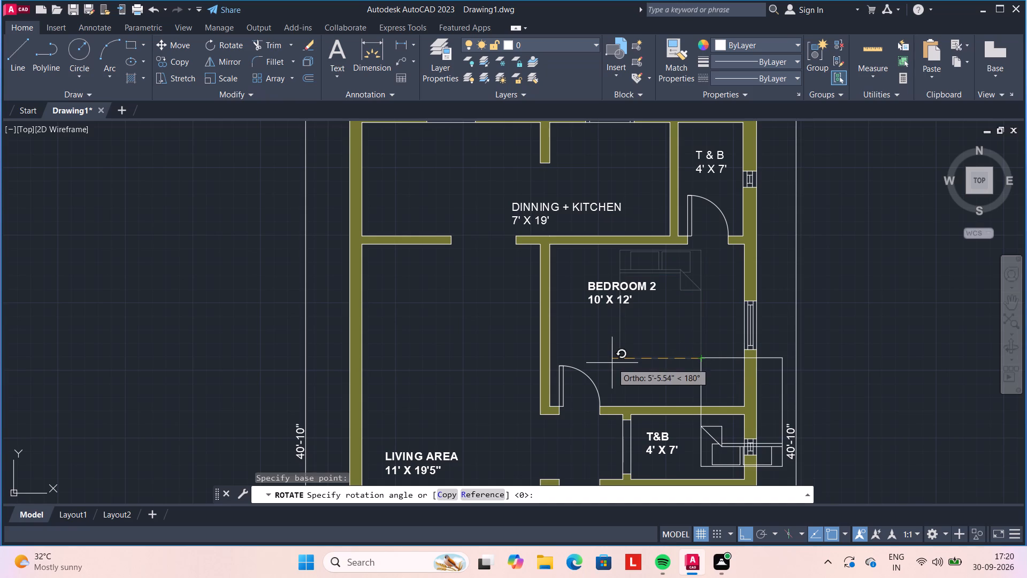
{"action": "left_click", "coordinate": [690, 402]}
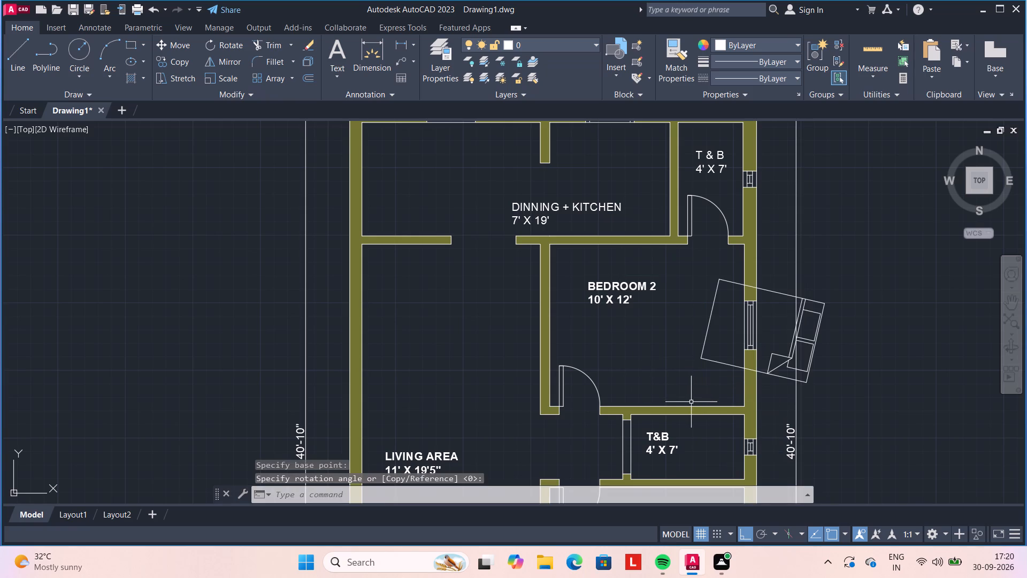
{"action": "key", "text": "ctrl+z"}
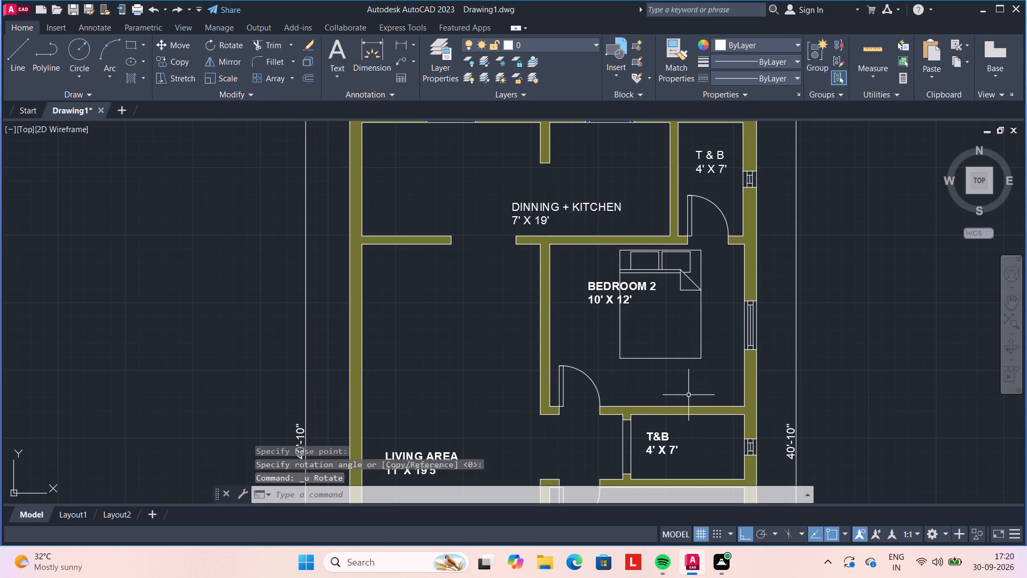
Rotate the Bedroom 2 bed 90° clockwise about its southeast corner so the headboard faces east.
{"action": "left_click", "coordinate": [703, 377]}
{"action": "left_click", "coordinate": [669, 342]}
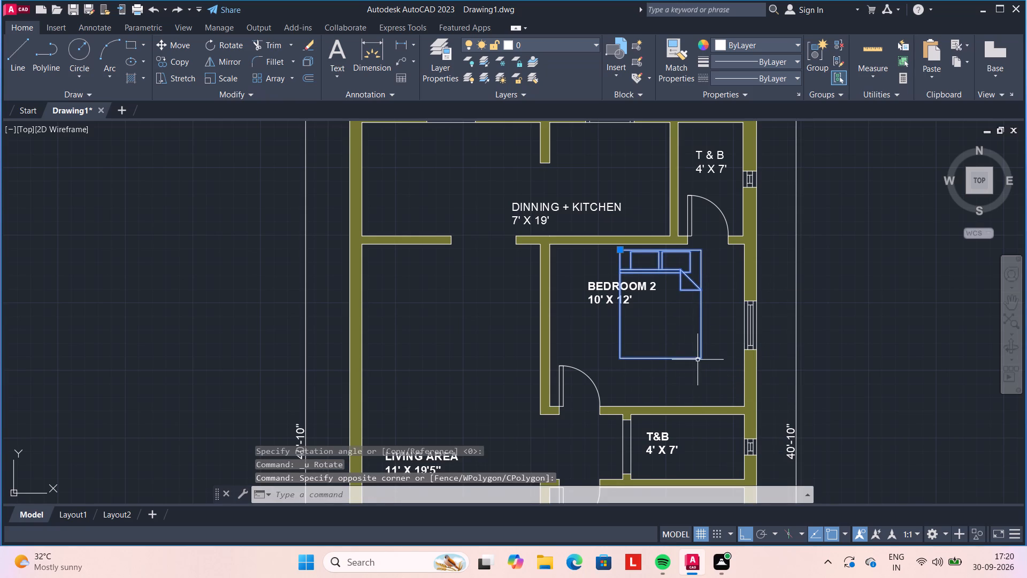
{"action": "right_click", "coordinate": [699, 358]}
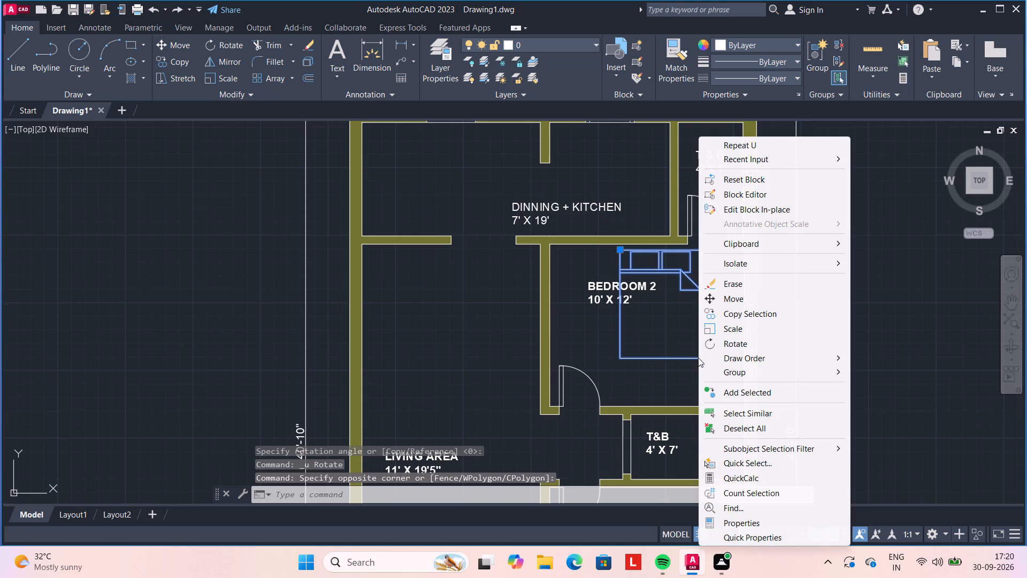
{"action": "left_click", "coordinate": [711, 344]}
{"action": "left_click", "coordinate": [702, 358]}
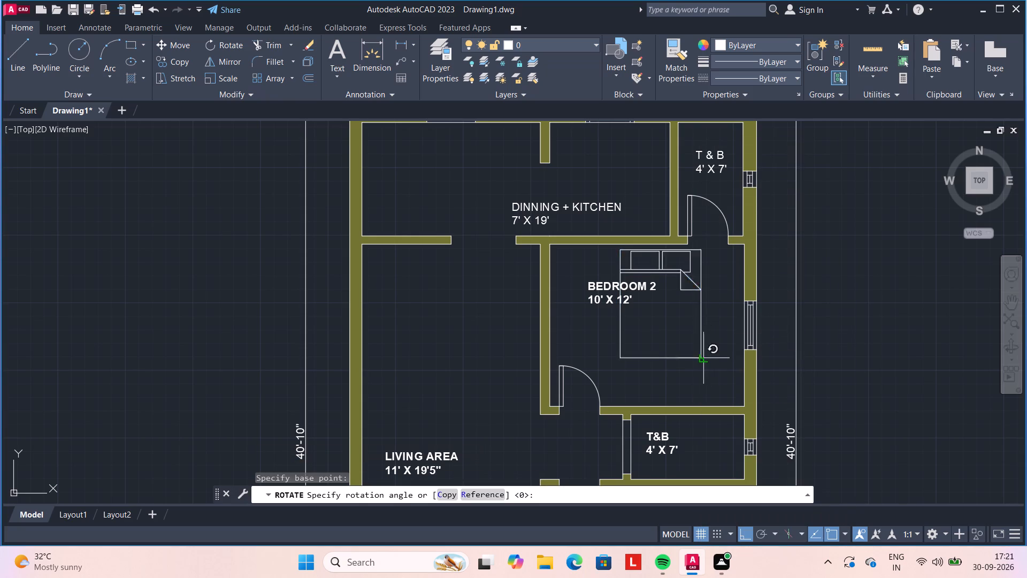
{"action": "left_click", "coordinate": [695, 375]}
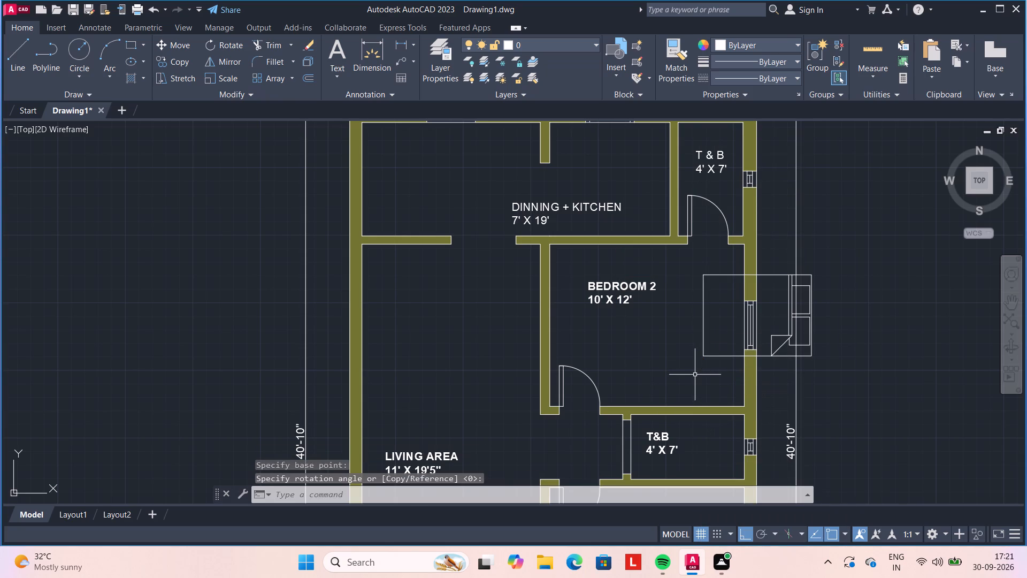
{"action": "key", "text": "Escape"}
Move the rotated bed inside Bedroom 2 with its headboard beside the east wall window, leaving a small gap to the wall.
{"action": "left_click", "coordinate": [715, 356]}
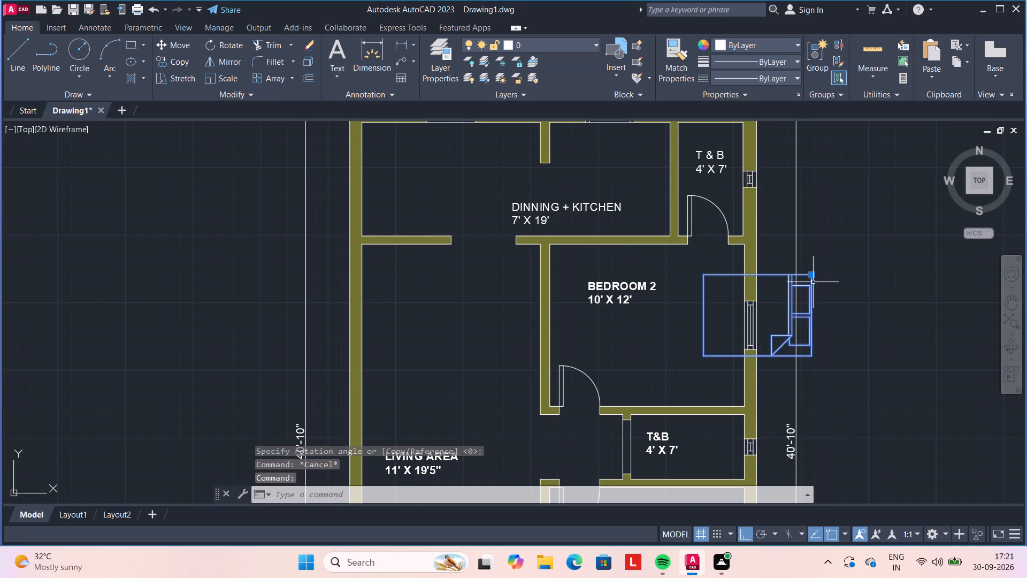
{"action": "left_click", "coordinate": [813, 275]}
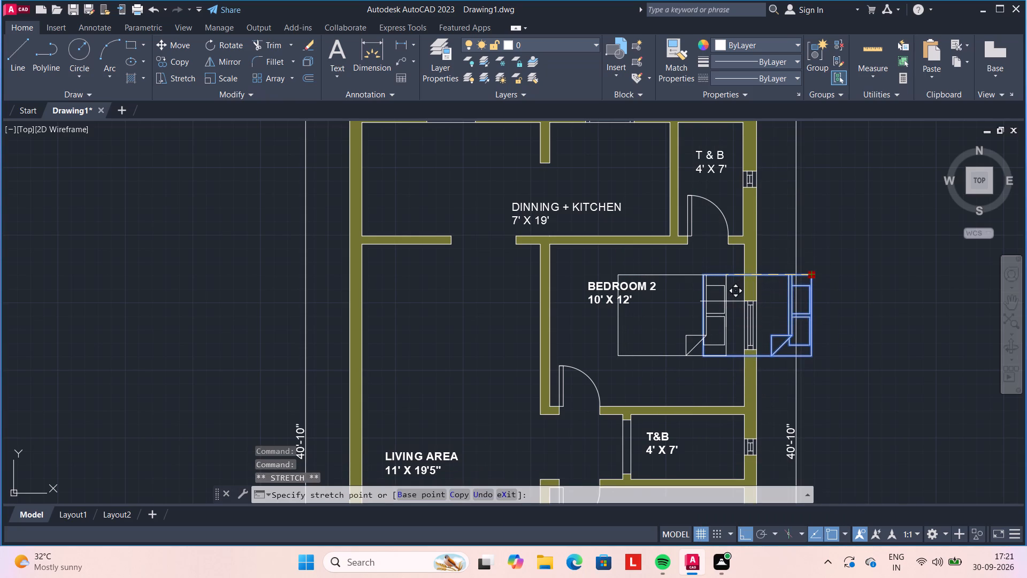
{"action": "left_click", "coordinate": [726, 301]}
{"action": "left_click", "coordinate": [726, 275]}
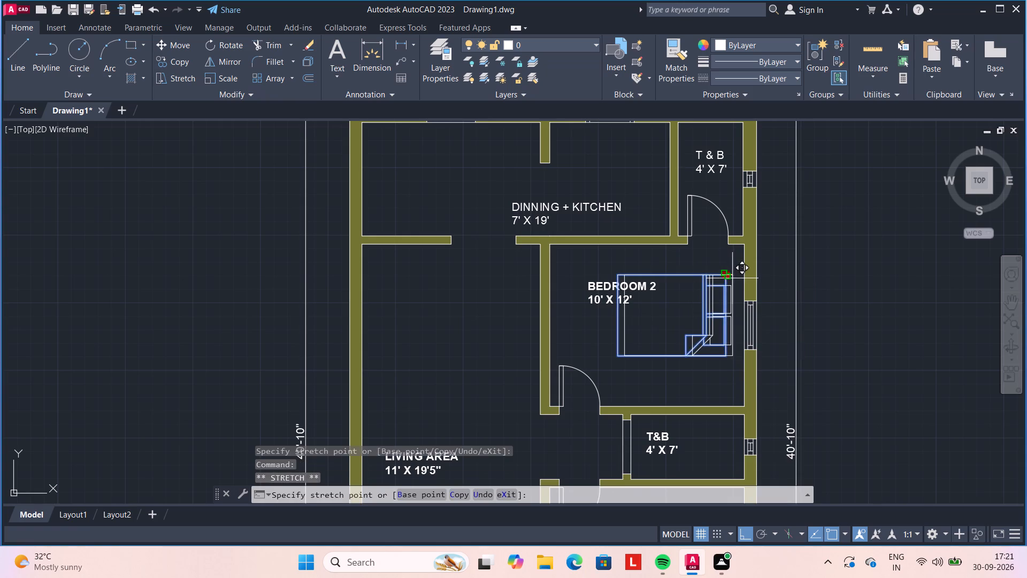
{"action": "left_click", "coordinate": [739, 281]}
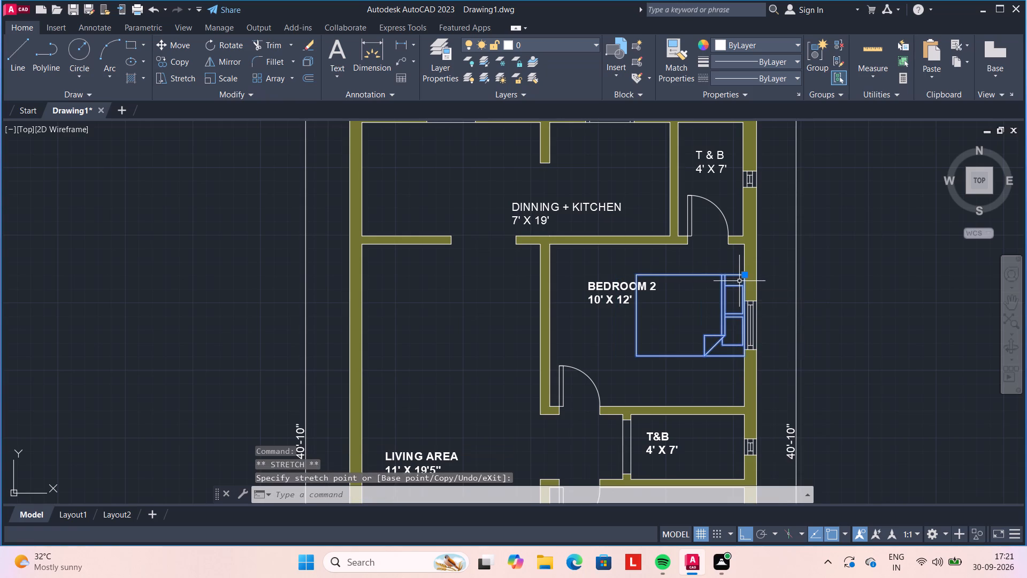
{"action": "scroll", "coordinate": [741, 280], "scroll_direction": "up", "scroll_amount": 4}
{"action": "left_click", "coordinate": [742, 249]}
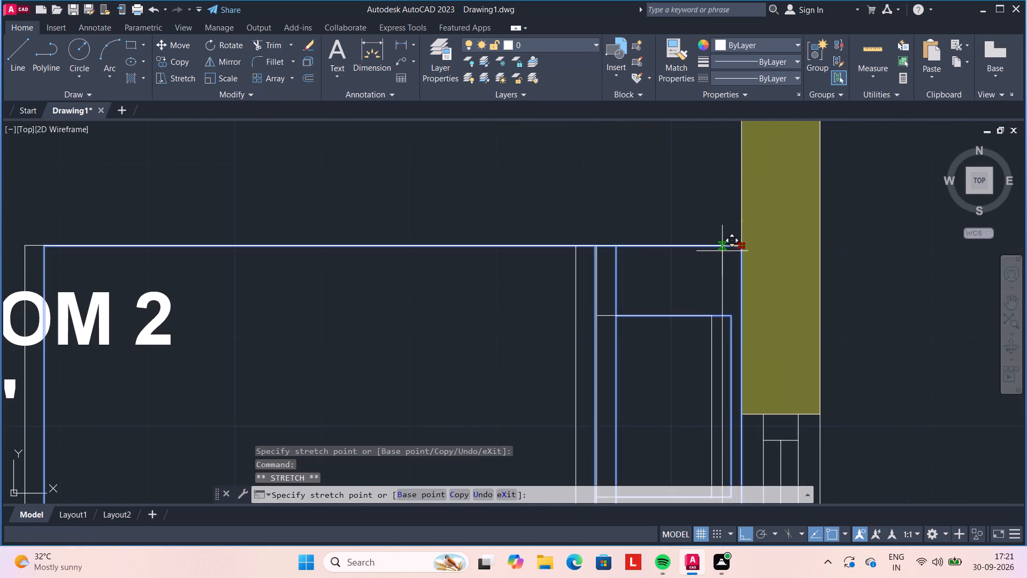
{"action": "left_click", "coordinate": [722, 251]}
Move the BEDROOM 2 label clear of the bed into the room's northwest corner, turning ortho mode off.
{"action": "scroll", "coordinate": [722, 251], "scroll_direction": "down", "scroll_amount": 4}
{"action": "left_click", "coordinate": [595, 269]}
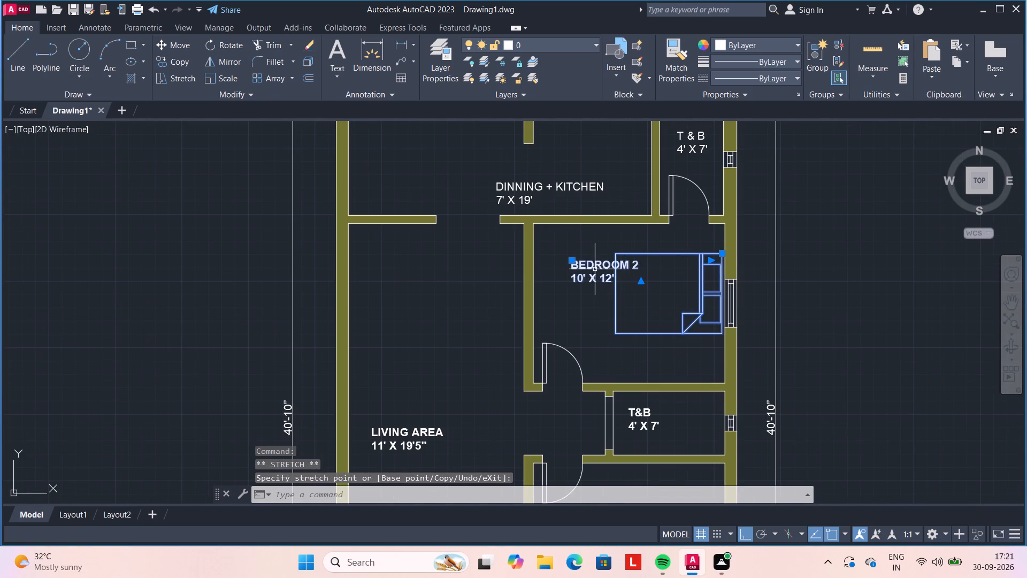
{"action": "left_click", "coordinate": [574, 263]}
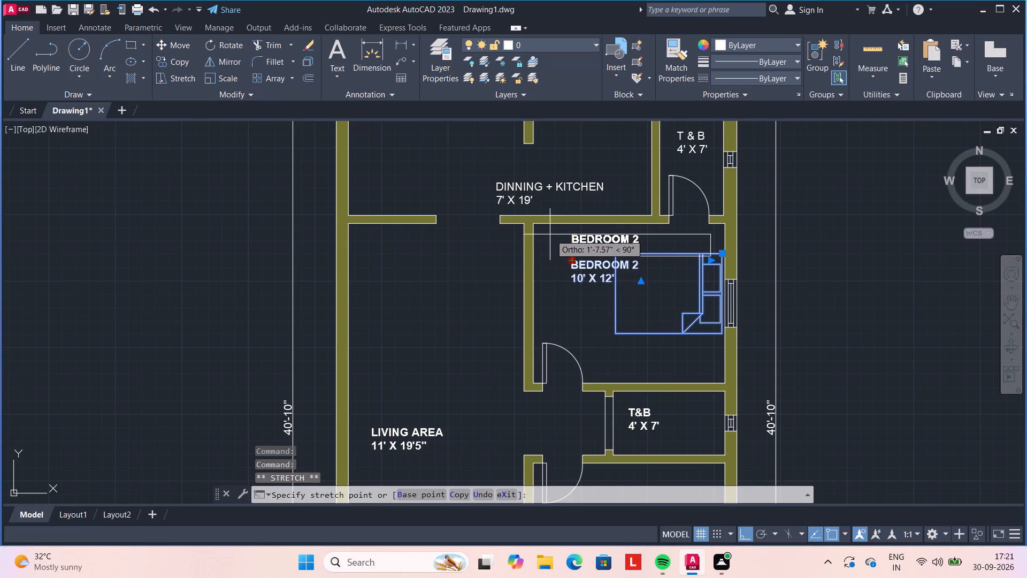
{"action": "left_click", "coordinate": [549, 234]}
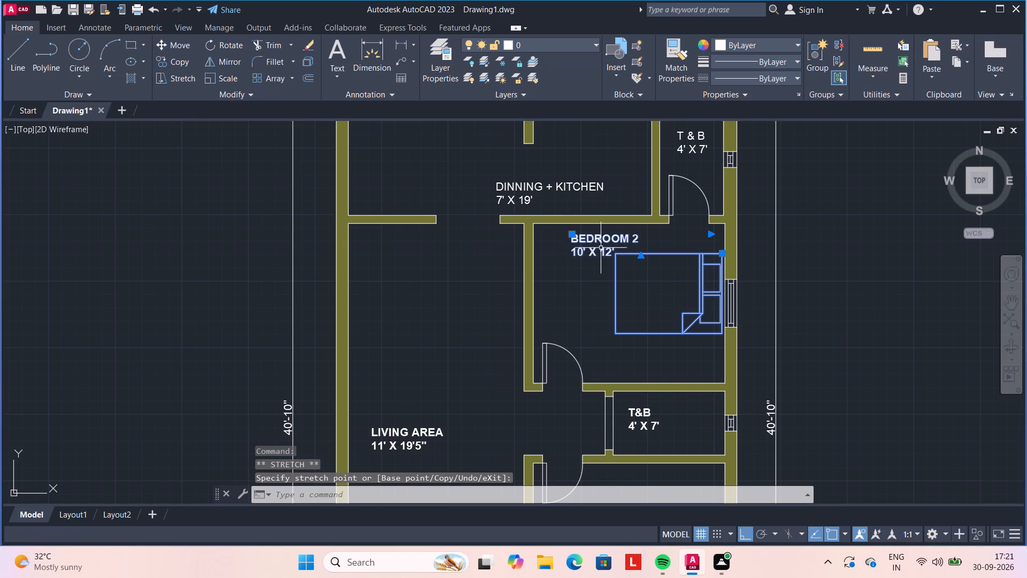
{"action": "key", "text": "Escape"}
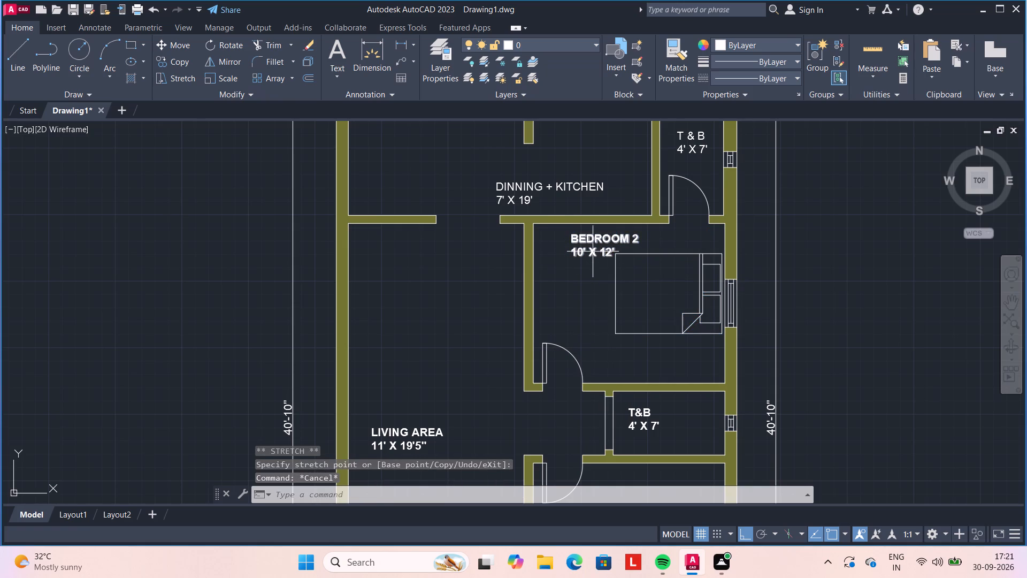
{"action": "left_click", "coordinate": [600, 247]}
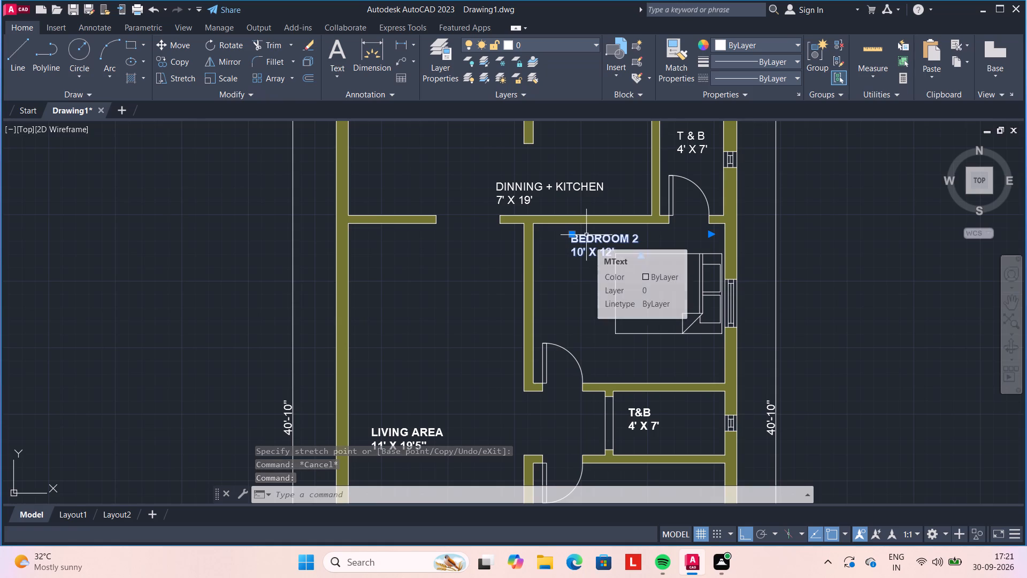
{"action": "key", "text": "F8"}
{"action": "left_click", "coordinate": [573, 234]}
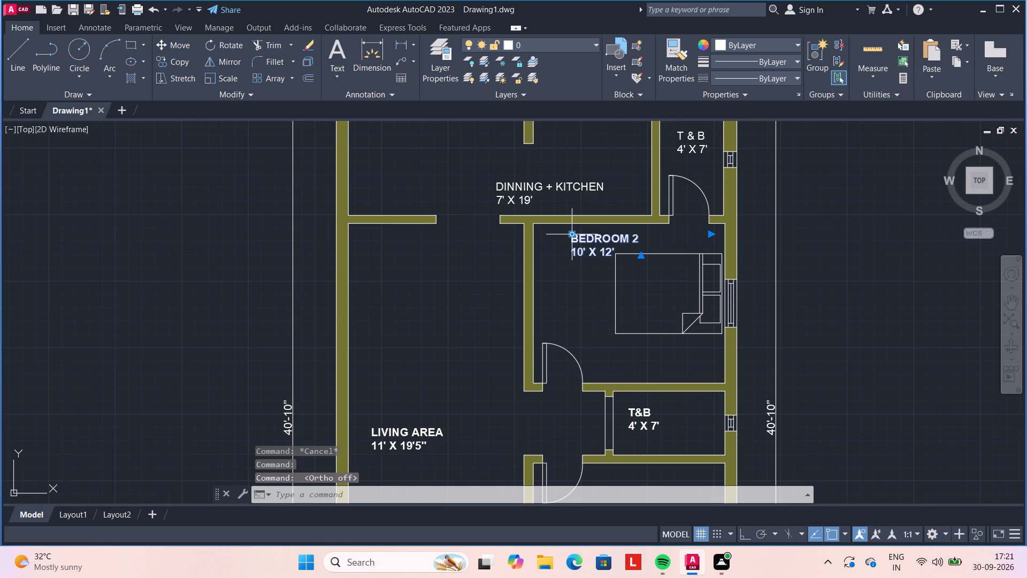
{"action": "left_click", "coordinate": [540, 237]}
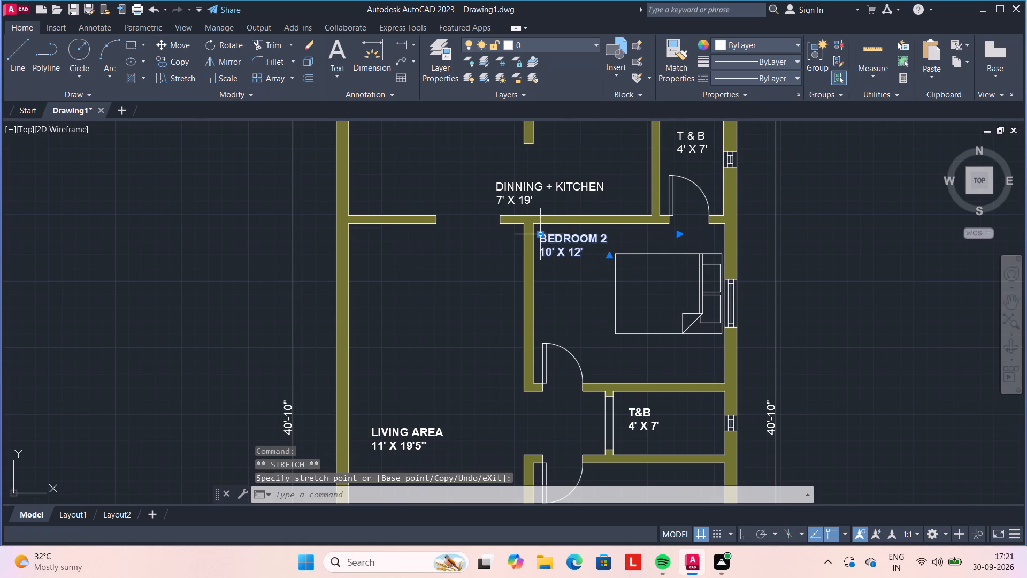
{"action": "key", "text": "Escape"}
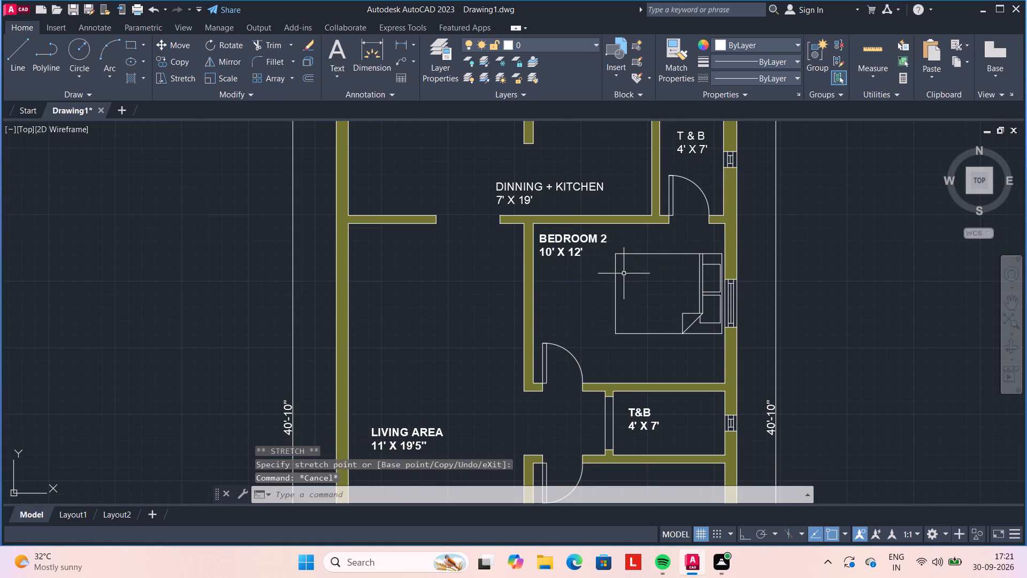
Copy the Bedroom 2 bed from its northeast corner into Bedroom 1, with the headboard at the east wall.
{"action": "scroll", "coordinate": [654, 333], "scroll_direction": "down", "scroll_amount": 2}
{"action": "scroll", "coordinate": [637, 423], "scroll_direction": "up", "scroll_amount": 2}
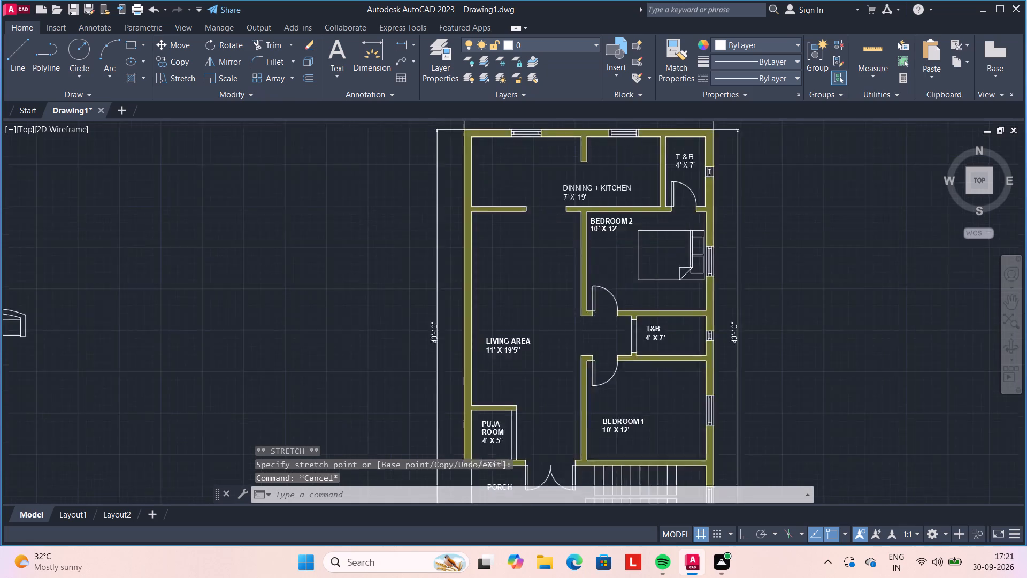
{"action": "scroll", "coordinate": [637, 423], "scroll_direction": "up", "scroll_amount": 1}
{"action": "scroll", "coordinate": [637, 423], "scroll_direction": "down", "scroll_amount": 1}
{"action": "scroll", "coordinate": [693, 190], "scroll_direction": "down", "scroll_amount": 1}
{"action": "middle_click_drag", "start_coordinate": [693, 190], "coordinate": [663, 261]}
{"action": "left_click", "coordinate": [664, 273]}
{"action": "left_click", "coordinate": [650, 225]}
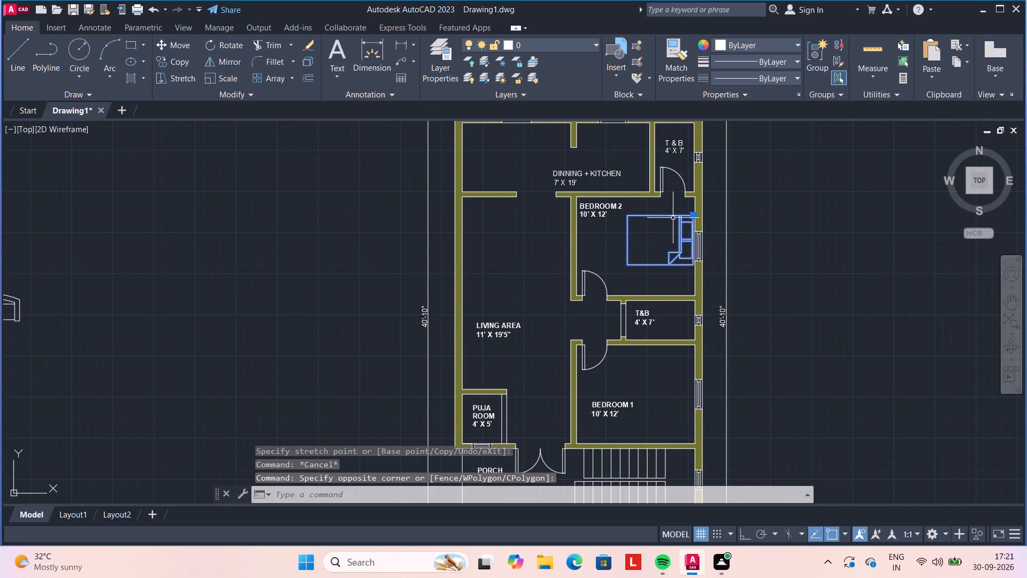
{"action": "right_click", "coordinate": [692, 215]}
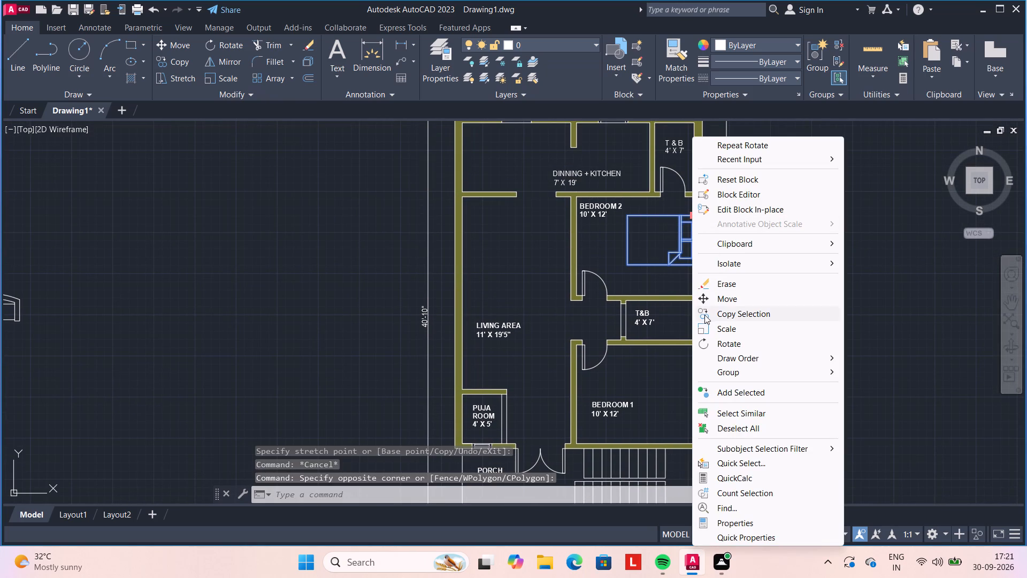
{"action": "left_click", "coordinate": [704, 314]}
{"action": "scroll", "coordinate": [687, 215], "scroll_direction": "up", "scroll_amount": 4}
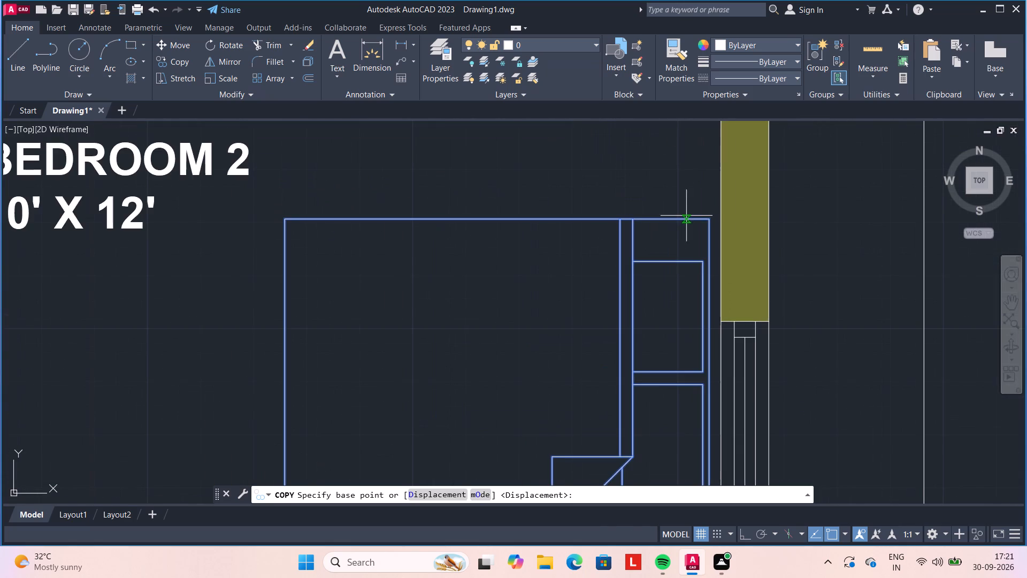
{"action": "left_click", "coordinate": [706, 219]}
{"action": "scroll", "coordinate": [643, 326], "scroll_direction": "down", "scroll_amount": 4}
{"action": "middle_click_drag", "start_coordinate": [646, 357], "coordinate": [606, 218]}
{"action": "scroll", "coordinate": [609, 324], "scroll_direction": "up", "scroll_amount": 1}
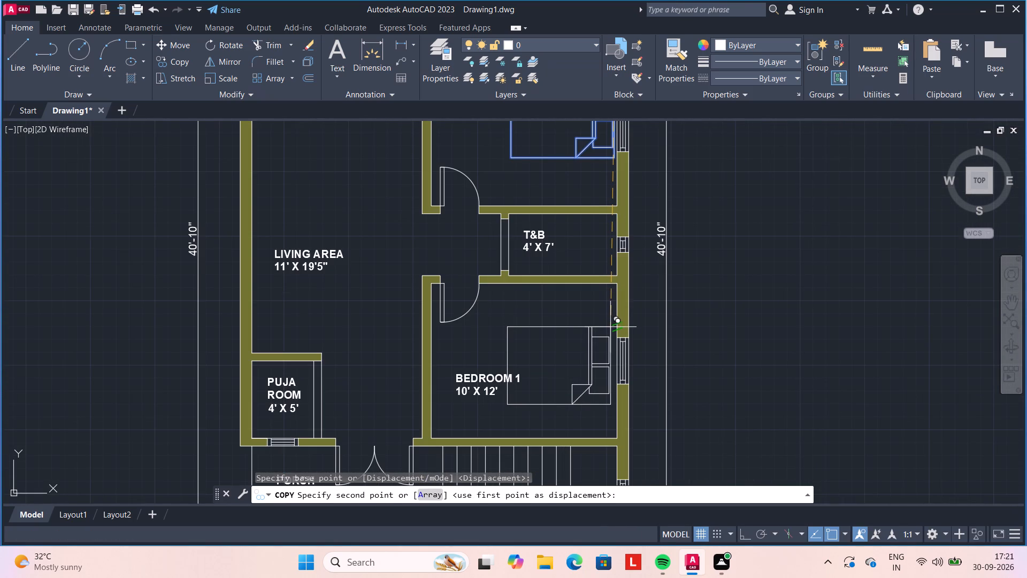
{"action": "left_click", "coordinate": [611, 327]}
{"action": "scroll", "coordinate": [610, 327], "scroll_direction": "up", "scroll_amount": 4}
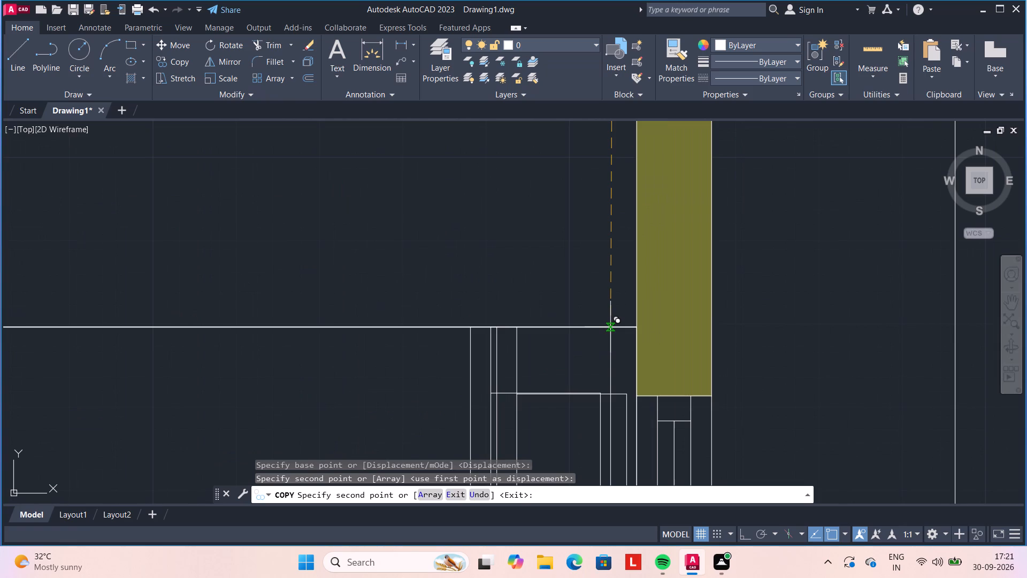
{"action": "key", "text": "Escape"}
Shift the Bedroom 1 bed slightly west to leave a small gap to the east wall.
{"action": "left_click", "coordinate": [630, 327]}
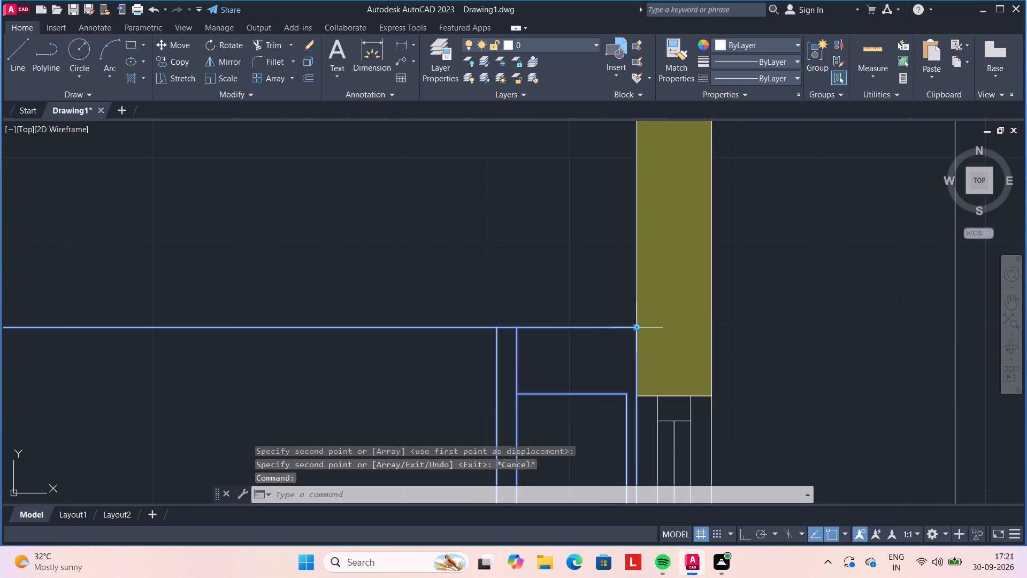
{"action": "left_click", "coordinate": [634, 328]}
{"action": "left_click", "coordinate": [614, 324]}
{"action": "key", "text": "Escape"}
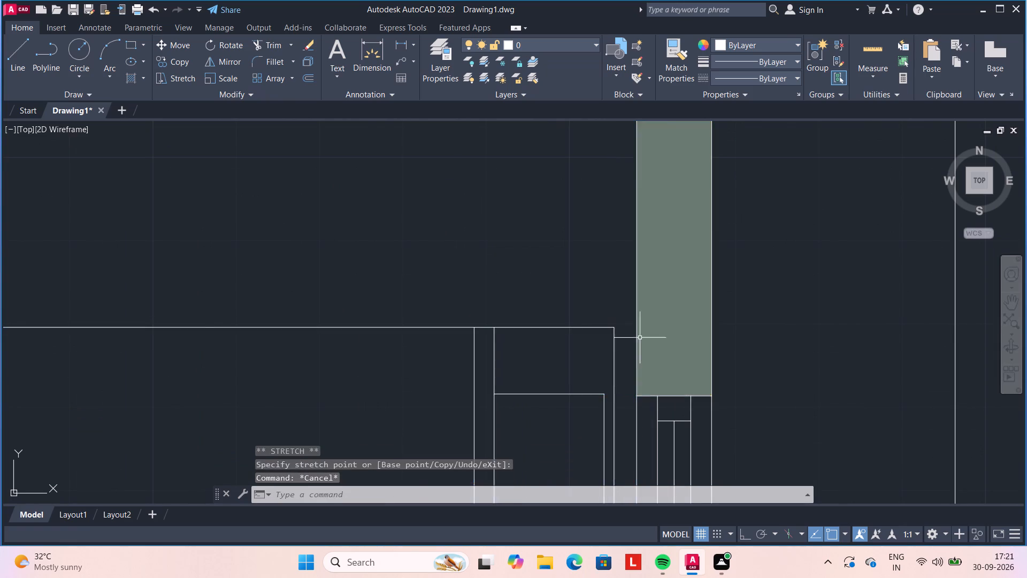
Narrow the BEDROOM 1 label's text frame and move the label into the clear space north of the Bedroom 1 bed.
{"action": "scroll", "coordinate": [640, 338], "scroll_direction": "down", "scroll_amount": 3}
{"action": "left_click", "coordinate": [436, 424]}
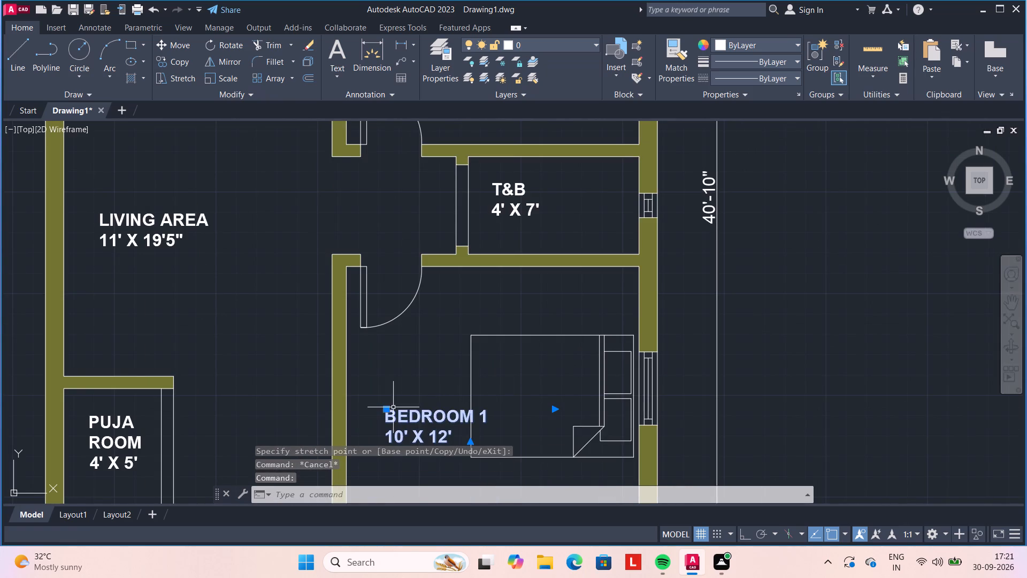
{"action": "left_click", "coordinate": [555, 409]}
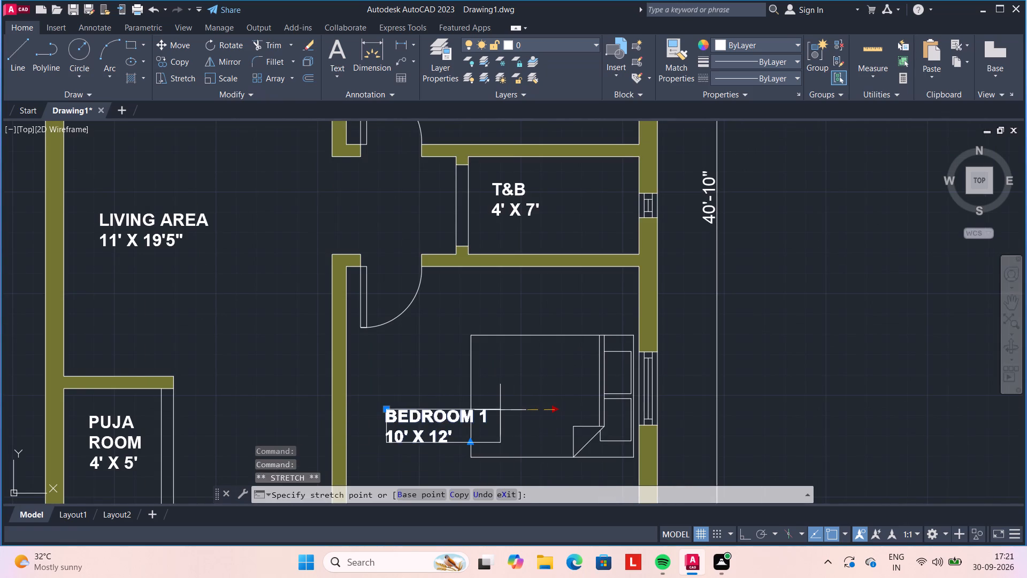
{"action": "left_click", "coordinate": [500, 410]}
{"action": "left_click", "coordinate": [387, 410]}
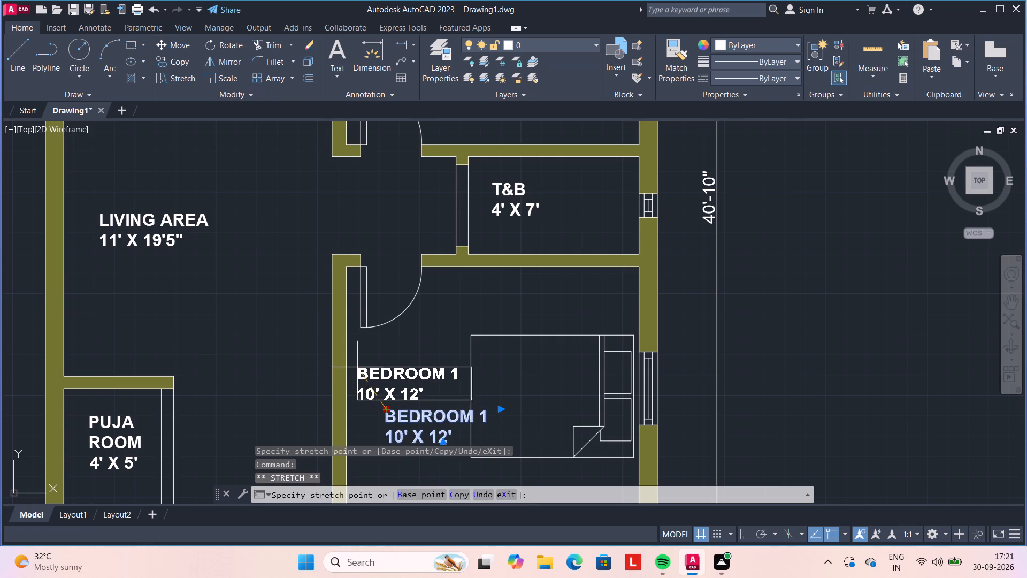
{"action": "left_click", "coordinate": [356, 364]}
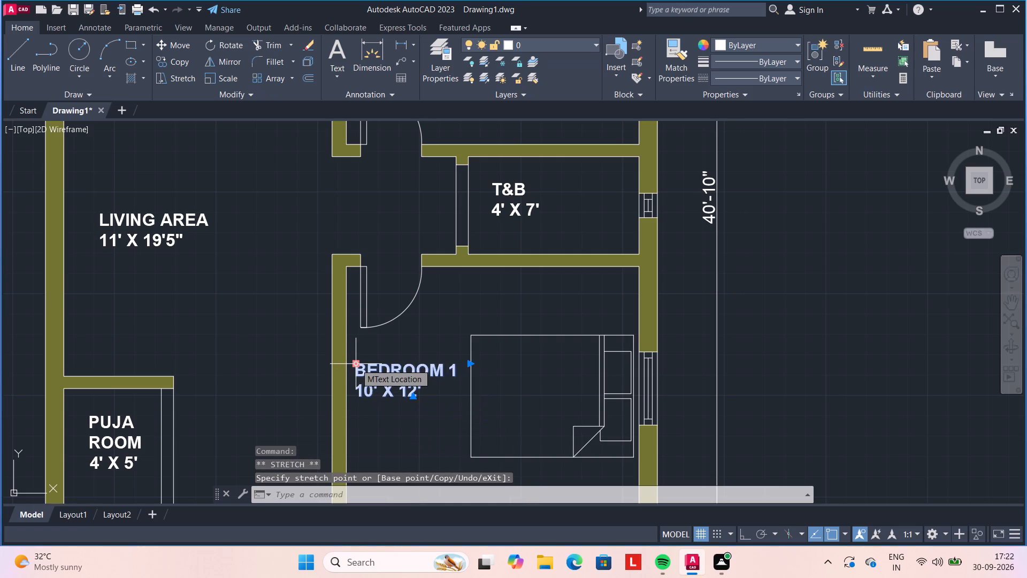
{"action": "left_click", "coordinate": [356, 364]}
{"action": "left_click", "coordinate": [481, 291]}
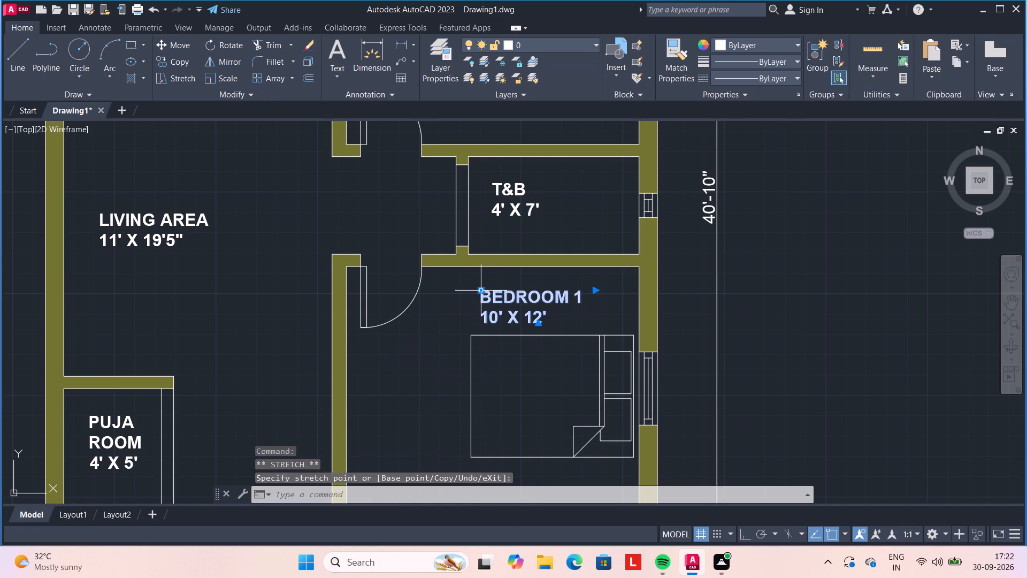
{"action": "key", "text": "Escape"}
Rotate the sofa outside the plan a quarter turn about its back's midpoint so its curved back faces west.
{"action": "scroll", "coordinate": [576, 330], "scroll_direction": "down", "scroll_amount": 4}
{"action": "scroll", "coordinate": [554, 309], "scroll_direction": "up", "scroll_amount": 4}
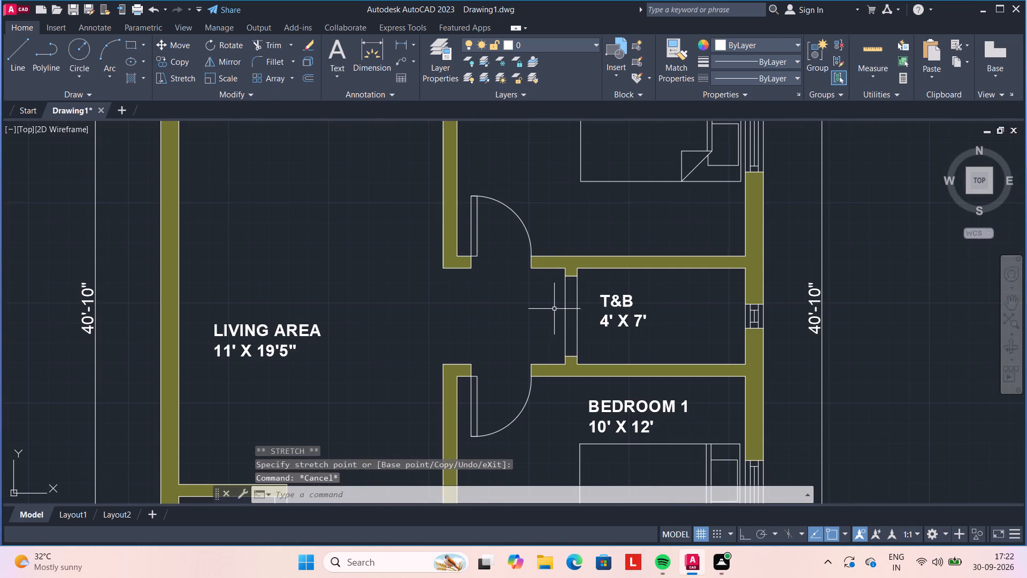
{"action": "scroll", "coordinate": [663, 306], "scroll_direction": "down", "scroll_amount": 3}
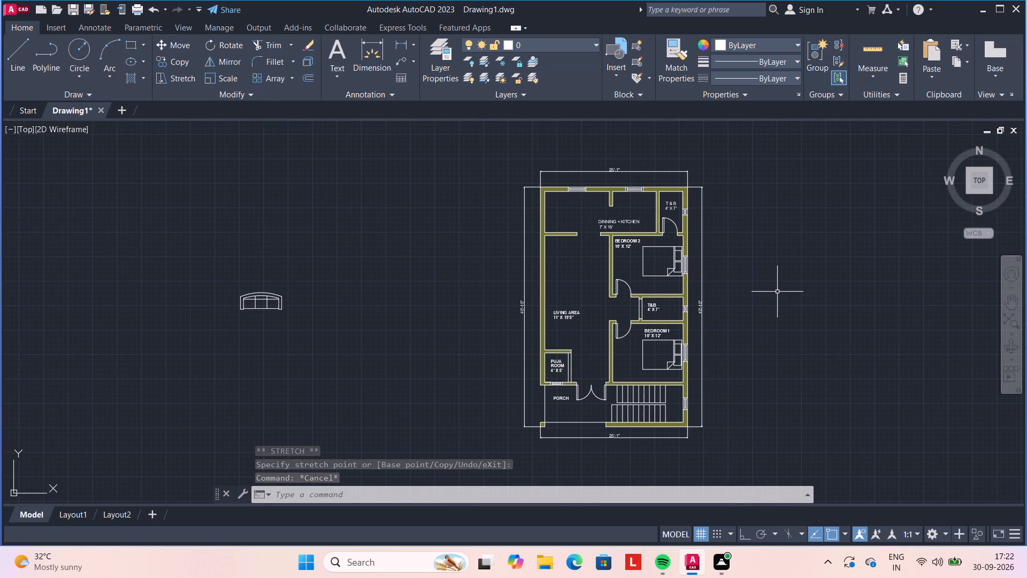
{"action": "left_click", "coordinate": [270, 295]}
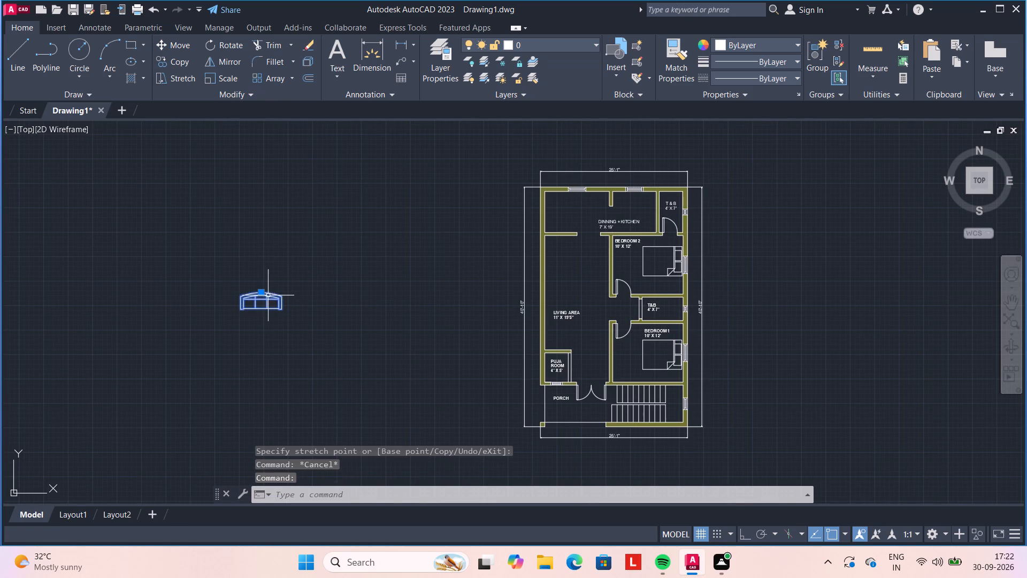
{"action": "right_click", "coordinate": [258, 295]}
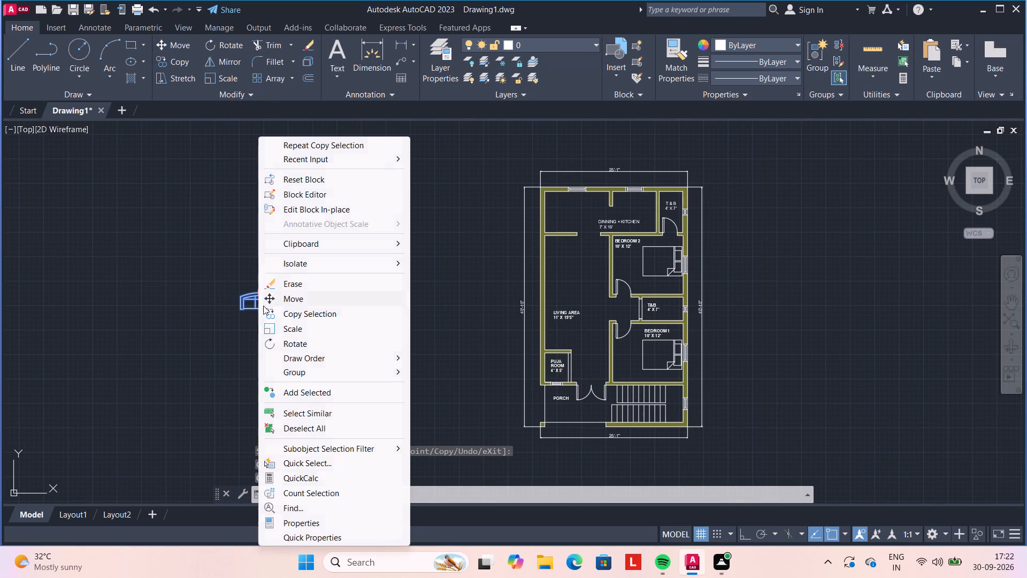
{"action": "left_click", "coordinate": [271, 344]}
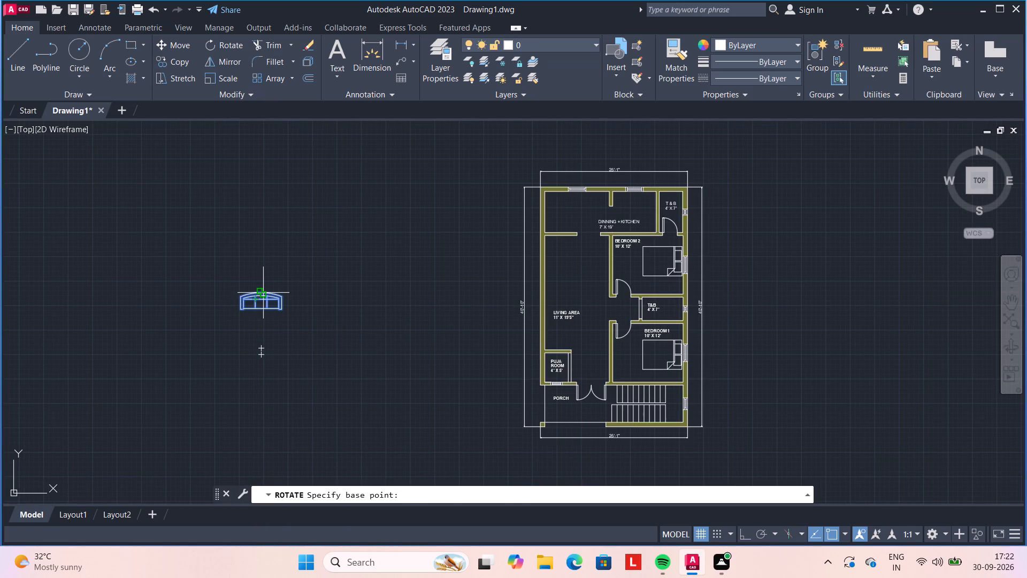
{"action": "left_click", "coordinate": [263, 293]}
{"action": "left_click", "coordinate": [256, 267]}
{"action": "key", "text": "Escape"}
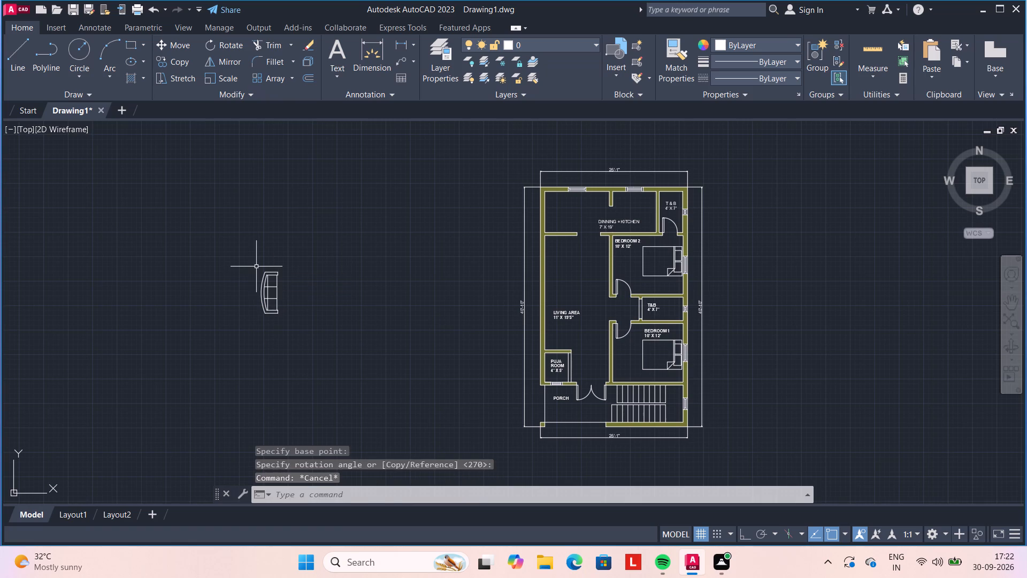
Move the rotated sofa into the north part of the living area, its back along the west wall with a small gap.
{"action": "left_click", "coordinate": [266, 293]}
{"action": "left_click", "coordinate": [263, 292]}
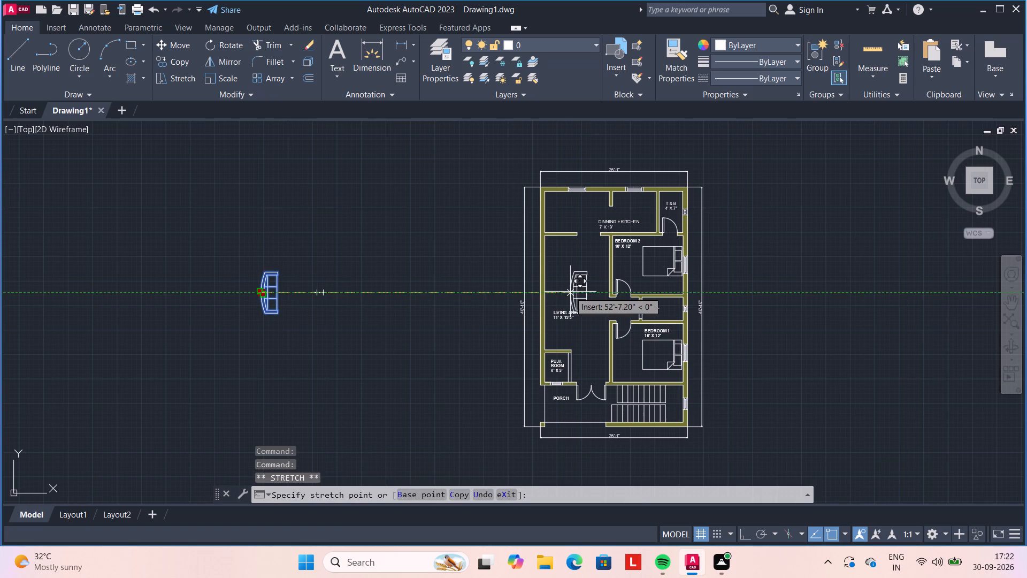
{"action": "left_click", "coordinate": [549, 264]}
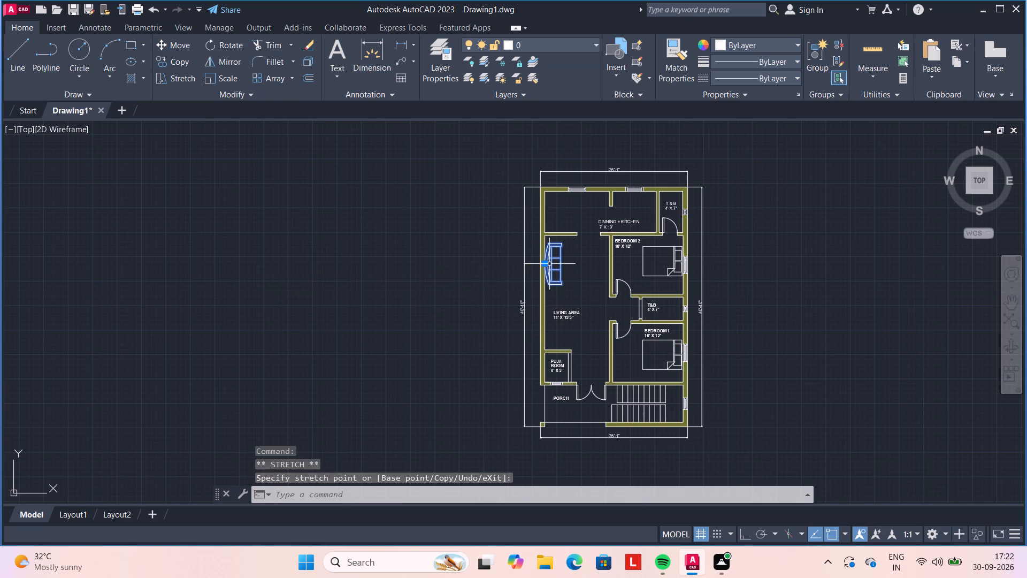
{"action": "scroll", "coordinate": [549, 264], "scroll_direction": "up", "scroll_amount": 5}
{"action": "left_click", "coordinate": [480, 267]}
{"action": "left_click", "coordinate": [523, 269]}
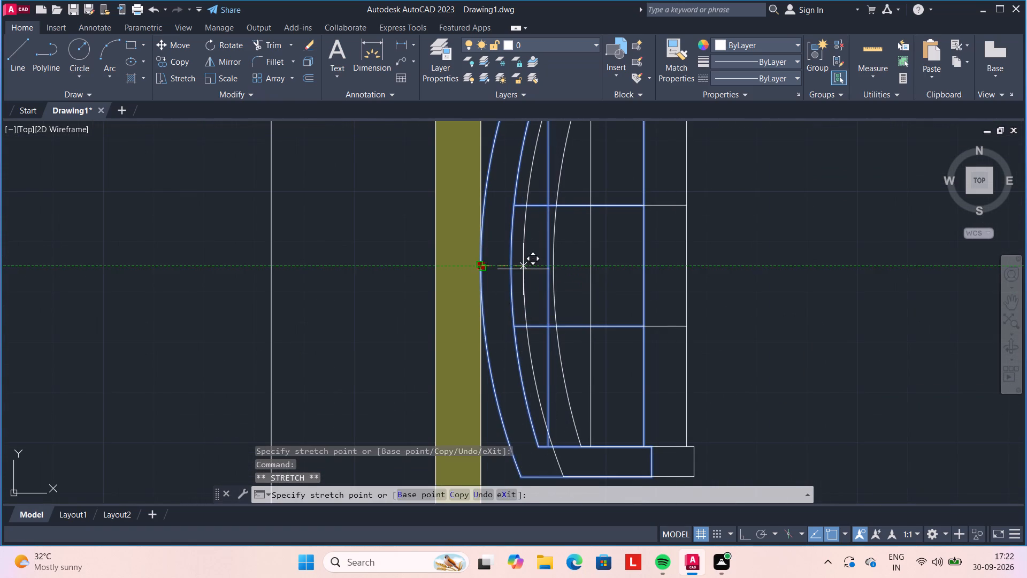
{"action": "key", "text": "Escape"}
Insert the "Dining Set - 36 x 72 in." block from DesignCenter's Home - Space Planner blocks into empty space east of the plan.
{"action": "scroll", "coordinate": [551, 295], "scroll_direction": "down", "scroll_amount": 5}
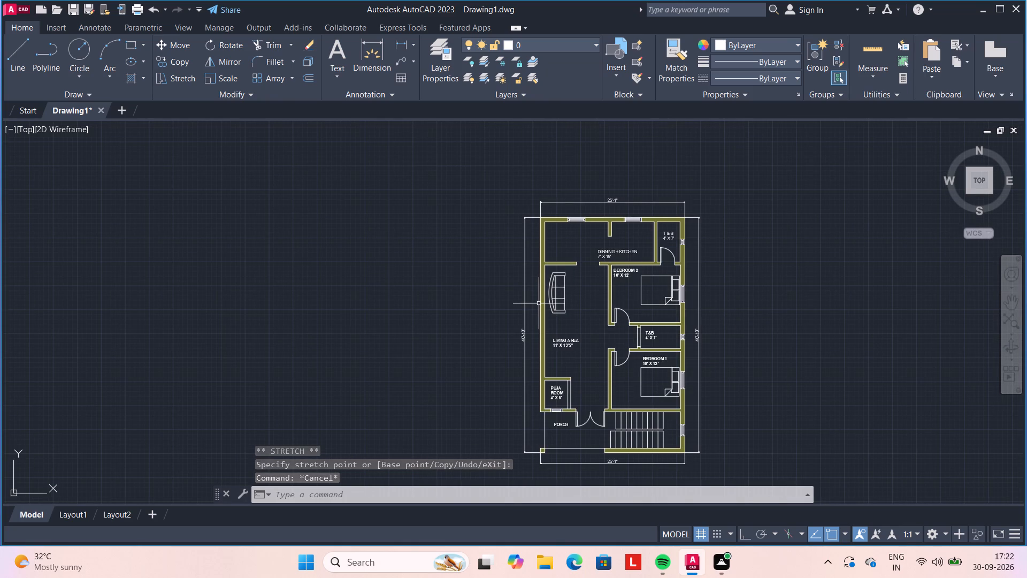
{"action": "key", "text": "ctrl+2"}
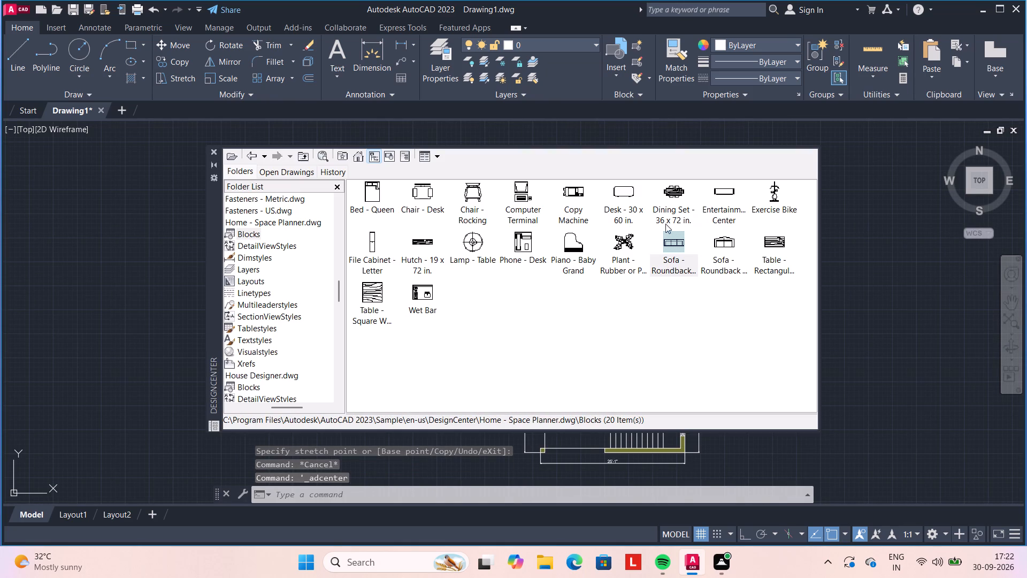
{"action": "left_click", "coordinate": [674, 188]}
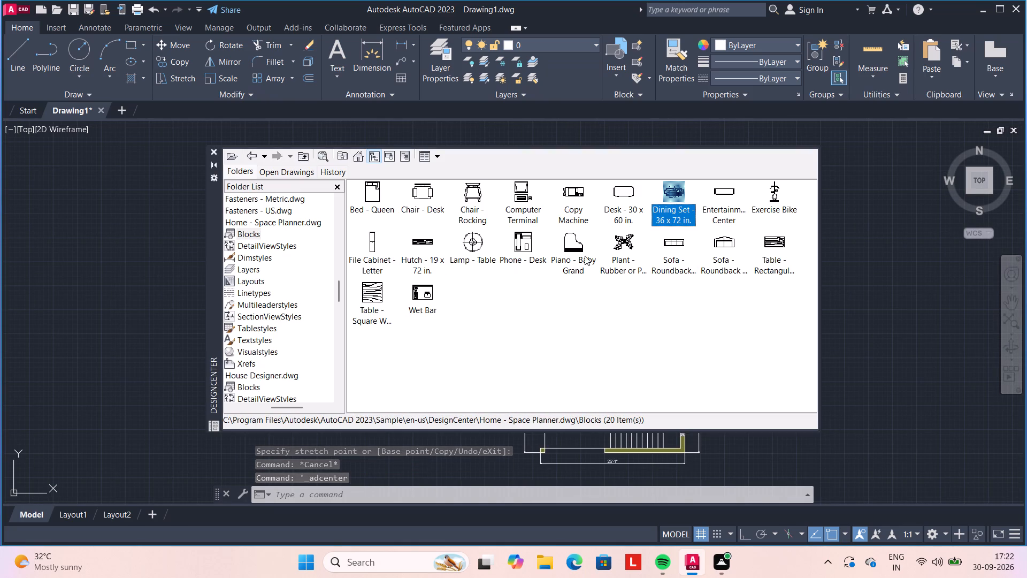
{"action": "left_click", "coordinate": [673, 189]}
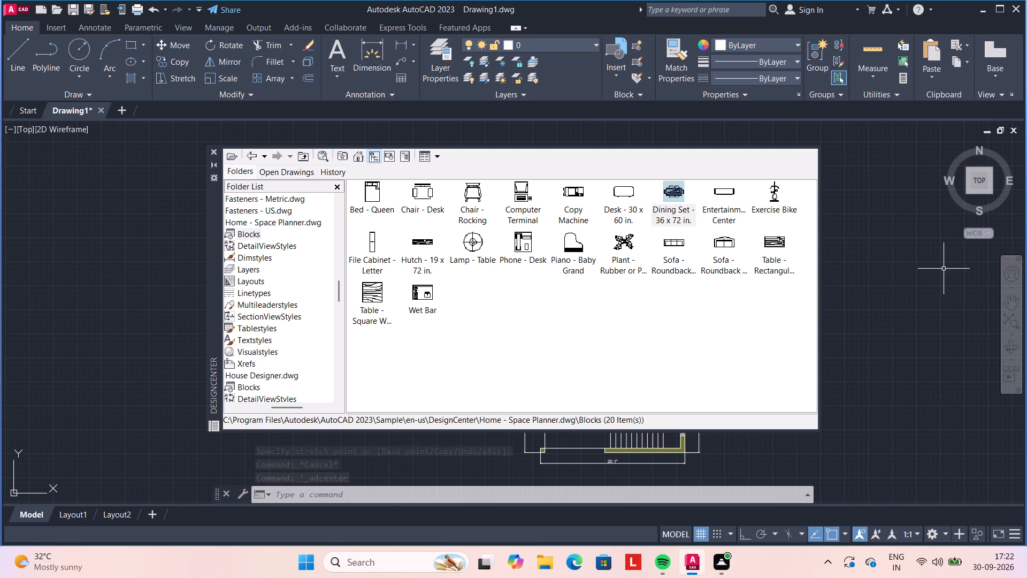
{"action": "left_click", "coordinate": [912, 286]}
{"action": "left_click", "coordinate": [933, 248]}
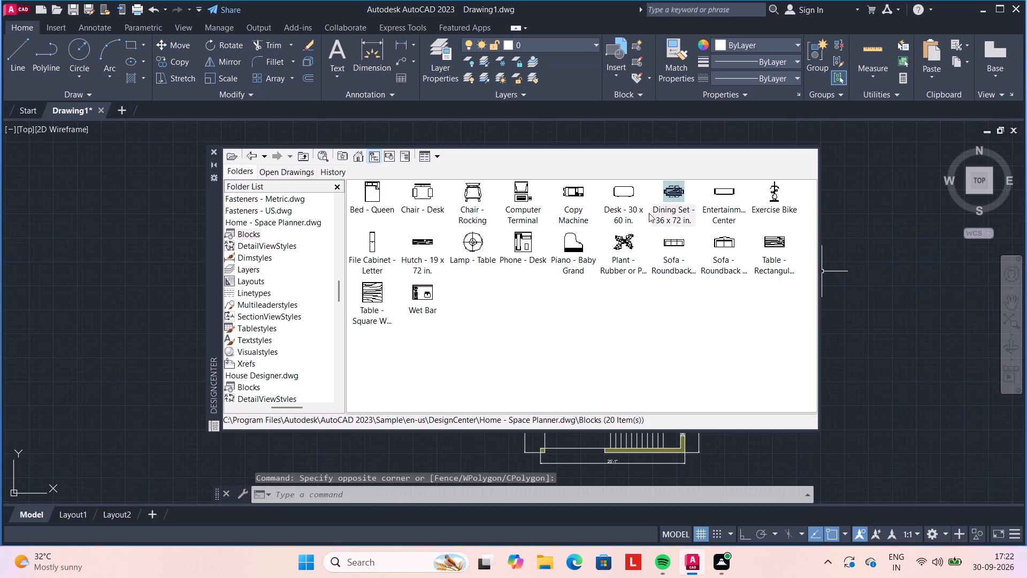
{"action": "left_click_drag", "start_coordinate": [674, 188], "coordinate": [918, 336]}
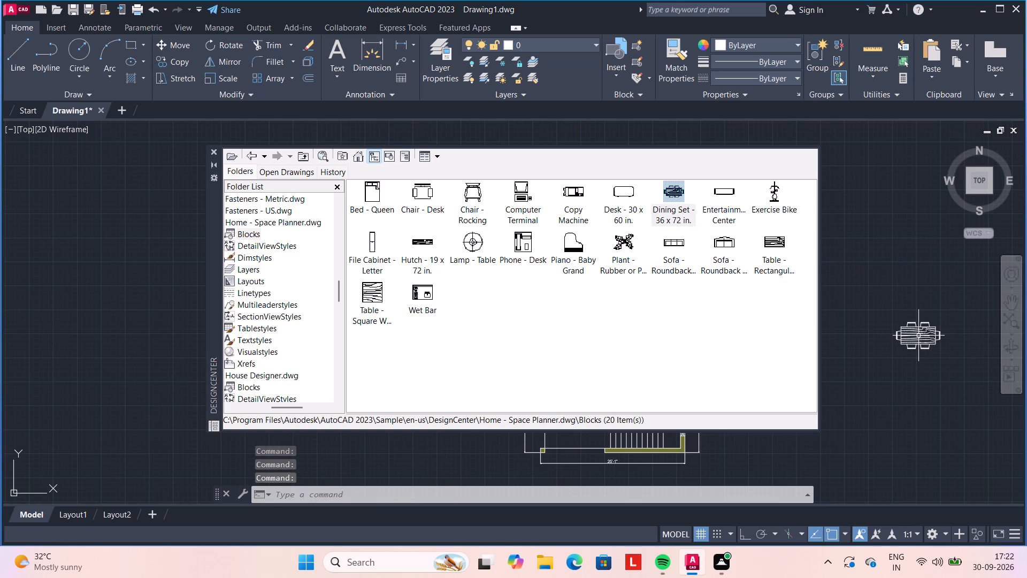
{"action": "key", "text": "Escape"}
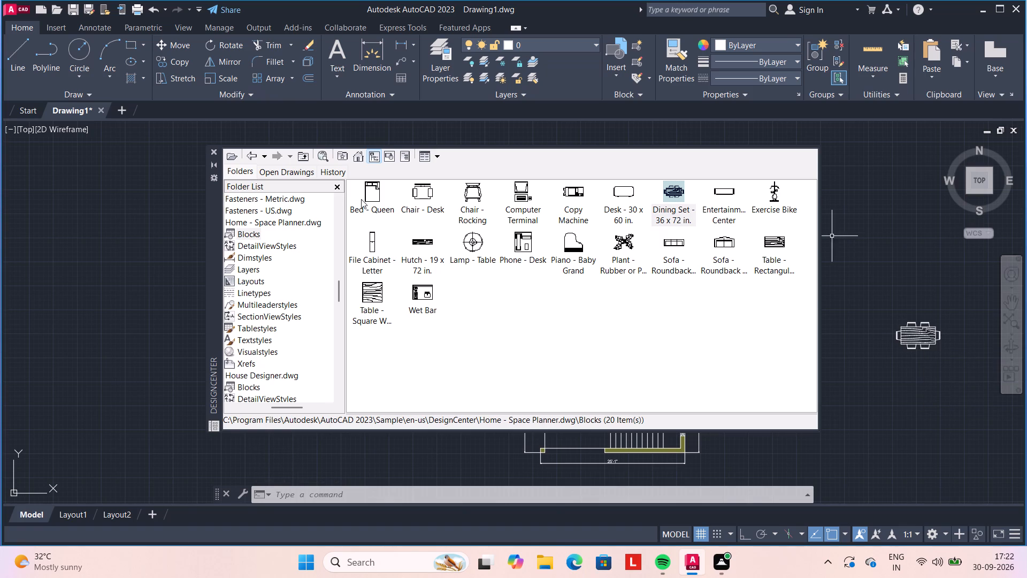
{"action": "left_click", "coordinate": [210, 149]}
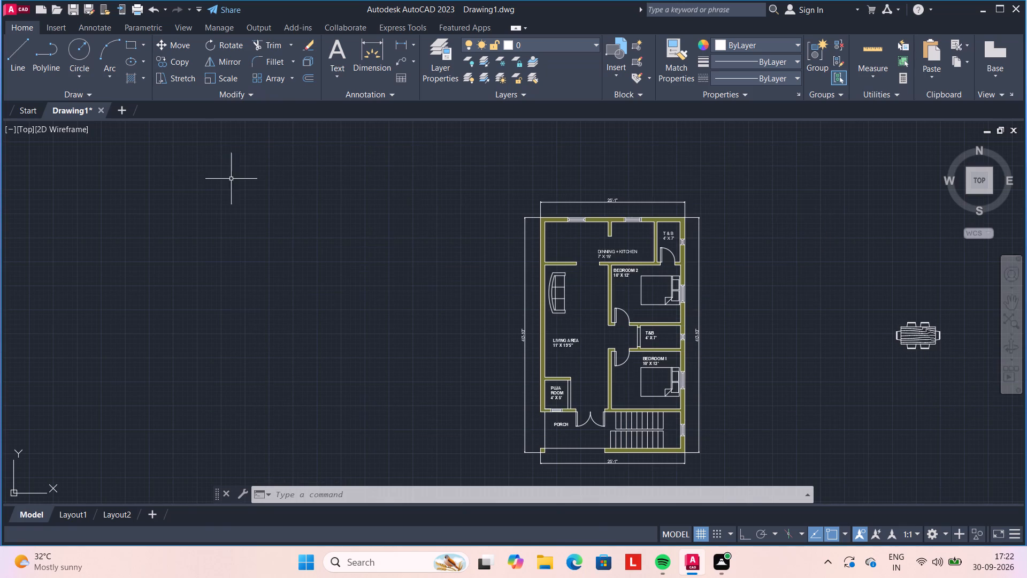
Move the dining set into the west part of the Dinning + Kitchen room, clear of the walls and label.
{"action": "scroll", "coordinate": [786, 315], "scroll_direction": "up", "scroll_amount": 1}
{"action": "scroll", "coordinate": [923, 334], "scroll_direction": "down", "scroll_amount": 2}
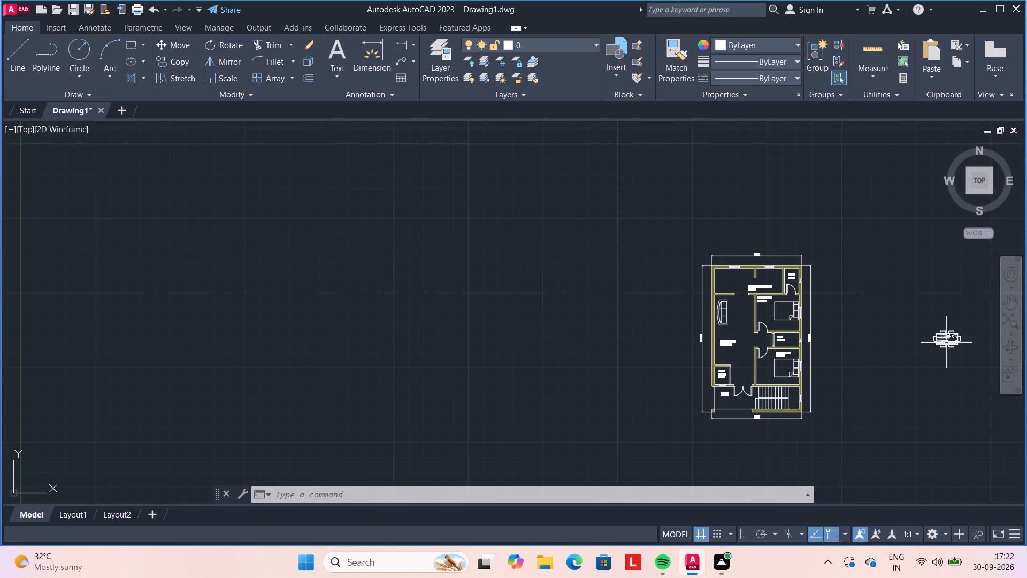
{"action": "left_click", "coordinate": [945, 340]}
{"action": "left_click", "coordinate": [948, 339]}
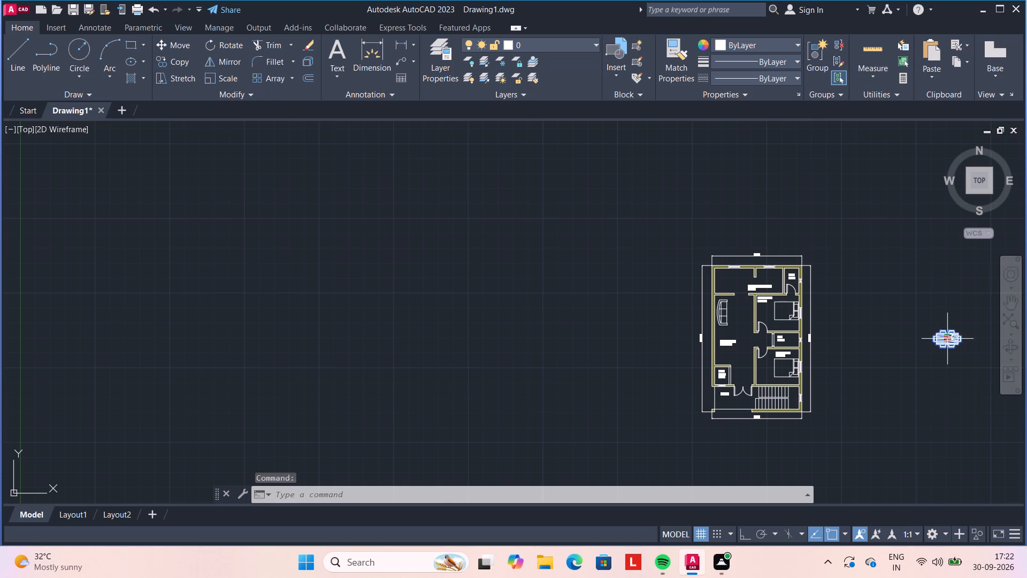
{"action": "scroll", "coordinate": [730, 282], "scroll_direction": "up", "scroll_amount": 3}
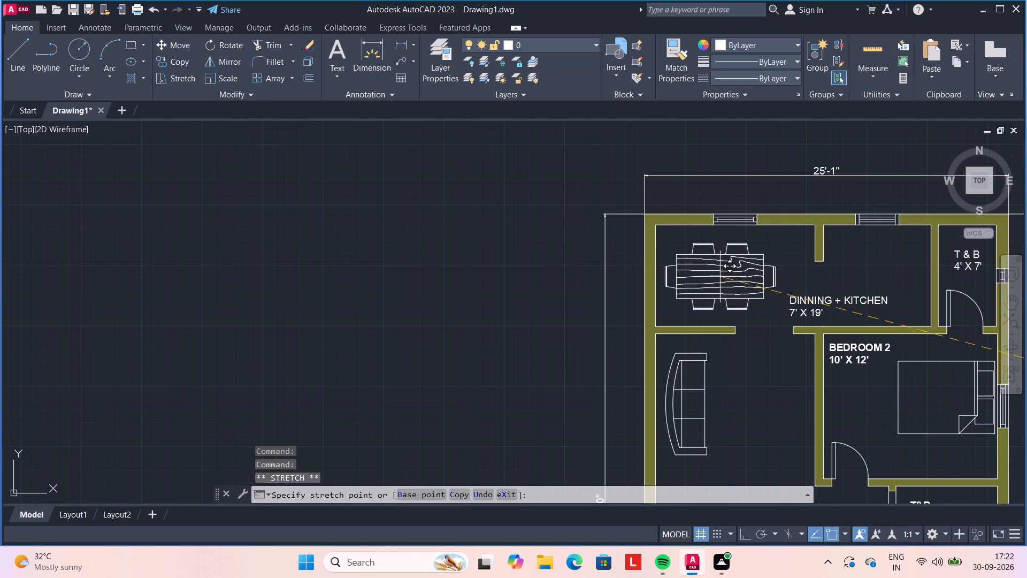
{"action": "left_click", "coordinate": [723, 271]}
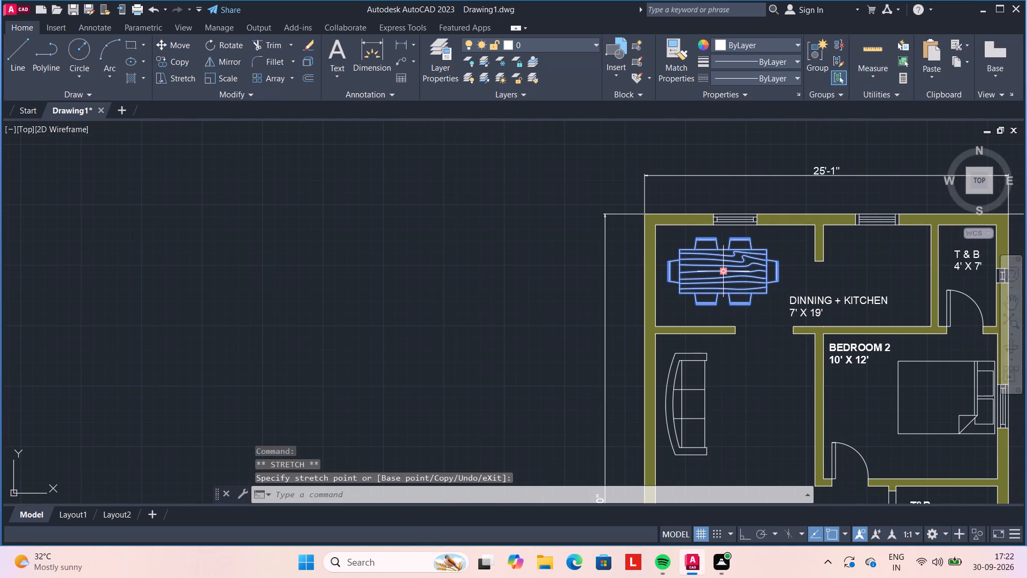
{"action": "key", "text": "Escape"}
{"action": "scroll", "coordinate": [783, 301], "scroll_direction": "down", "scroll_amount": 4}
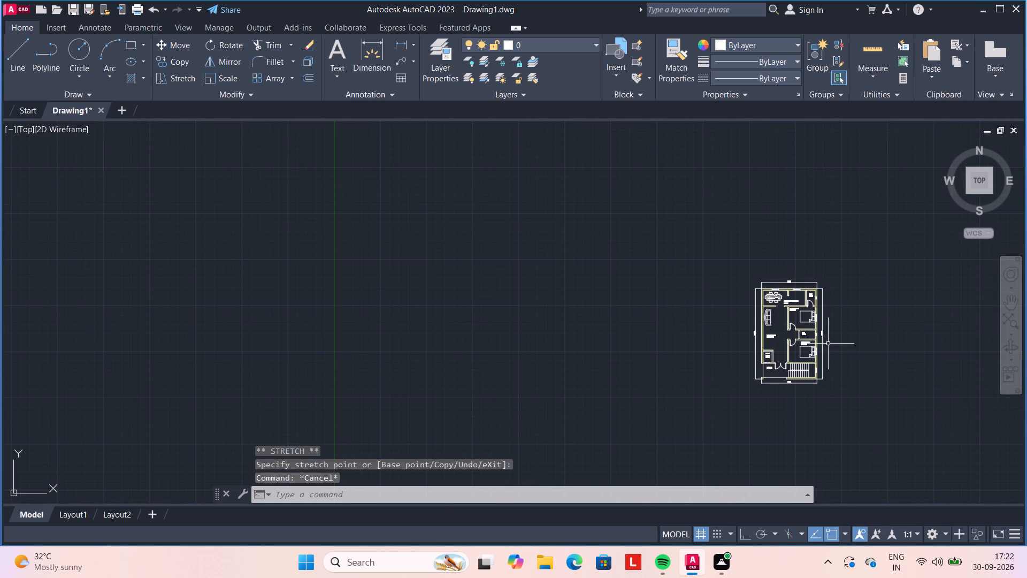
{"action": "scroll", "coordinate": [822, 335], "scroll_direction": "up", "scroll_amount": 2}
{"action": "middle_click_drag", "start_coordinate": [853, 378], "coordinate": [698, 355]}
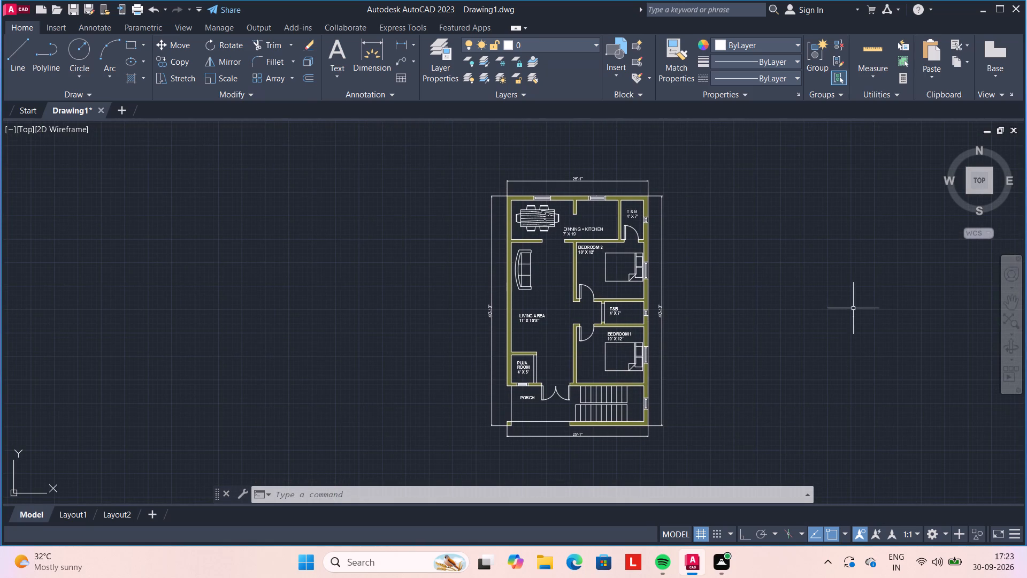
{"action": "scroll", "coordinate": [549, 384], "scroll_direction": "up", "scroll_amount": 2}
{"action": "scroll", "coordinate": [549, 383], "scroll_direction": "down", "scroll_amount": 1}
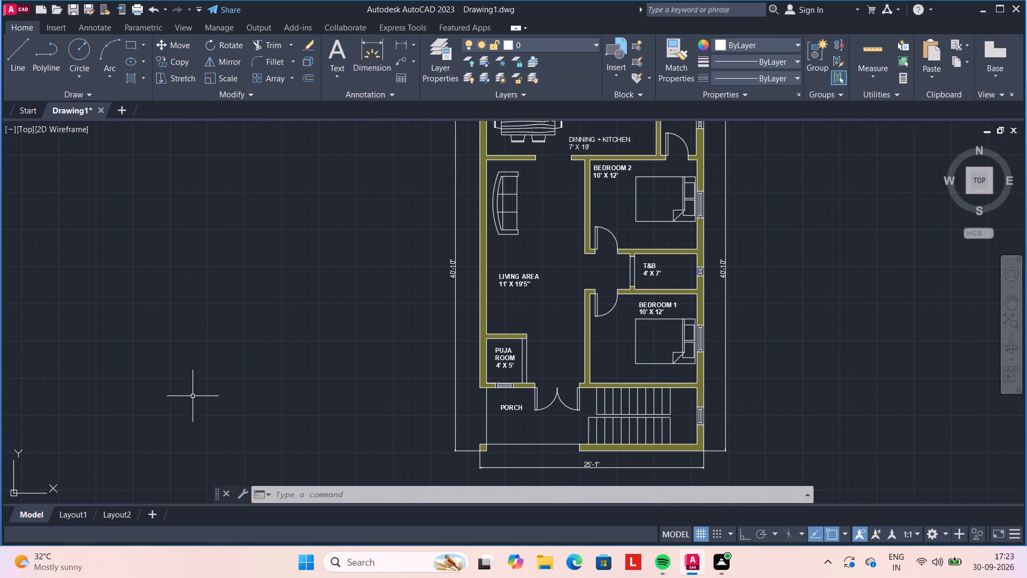
Save the drawing to the Desktop as "2 BHK FLOOR PLAN" in AutoCAD 2018 Drawing (*.dwg) format.
{"action": "left_click", "coordinate": [21, 6]}
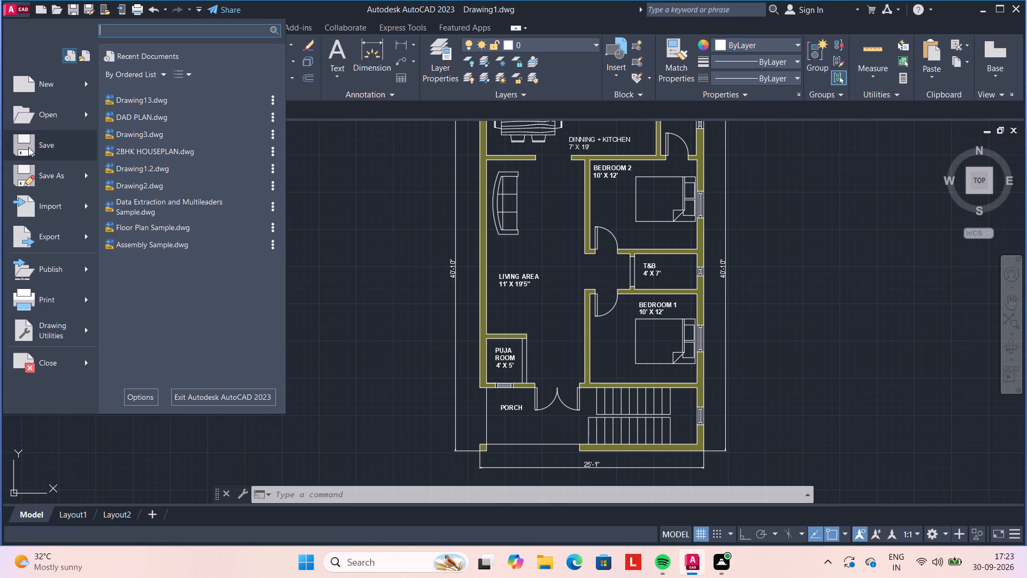
{"action": "left_click", "coordinate": [30, 138]}
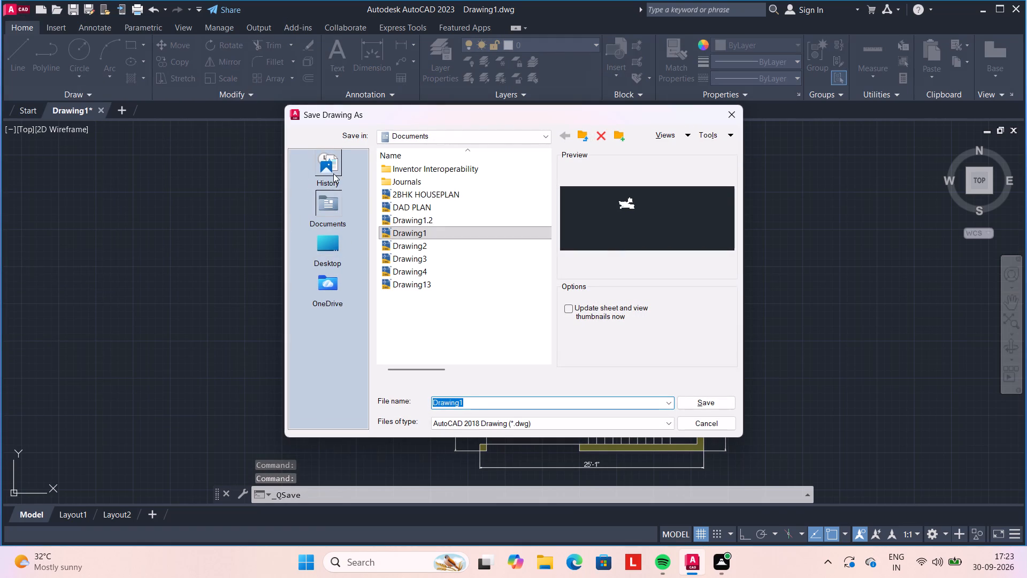
{"action": "left_click", "coordinate": [322, 254]}
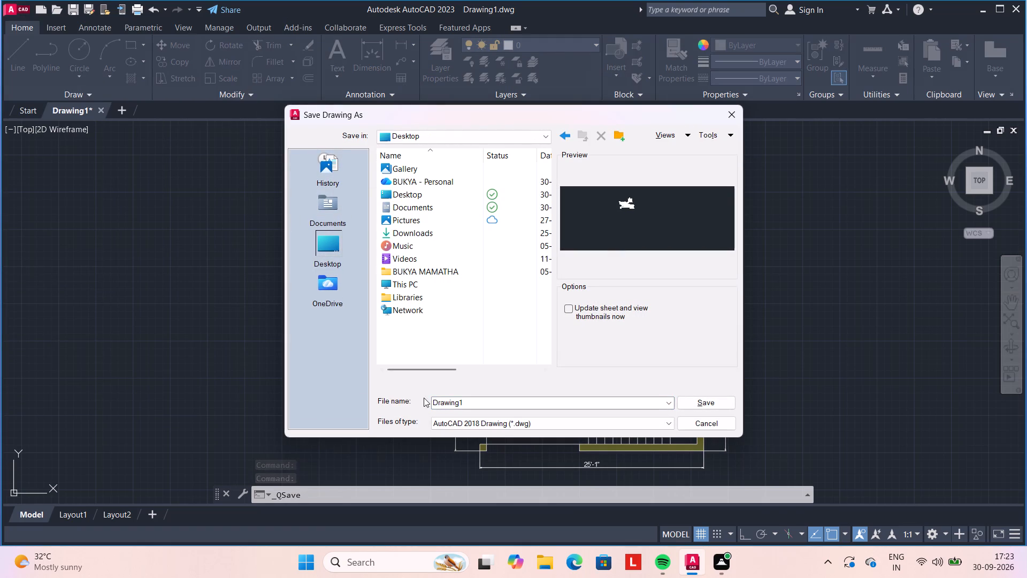
{"action": "left_click", "coordinate": [466, 404]}
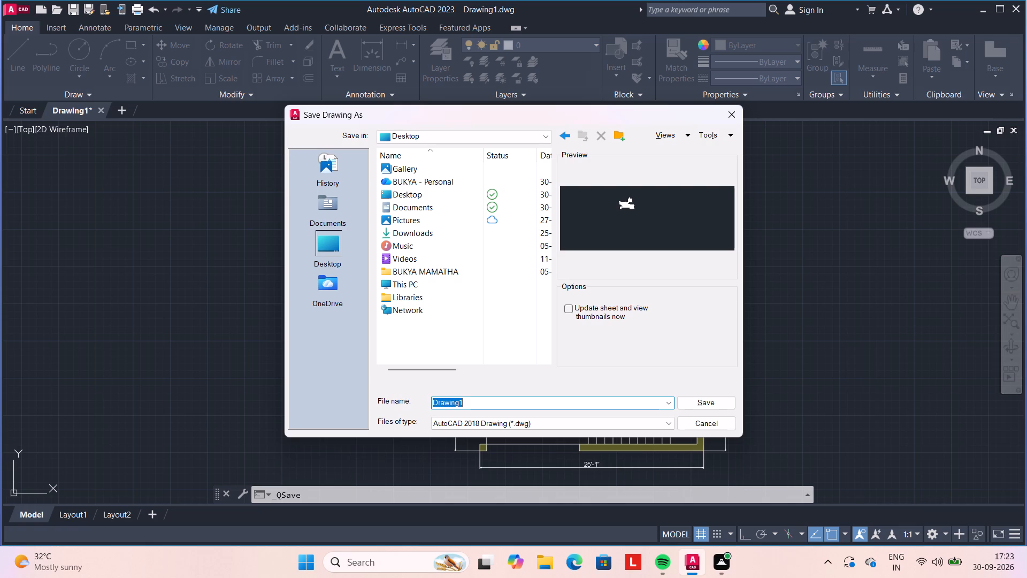
{"action": "key", "text": "BackSpace"}
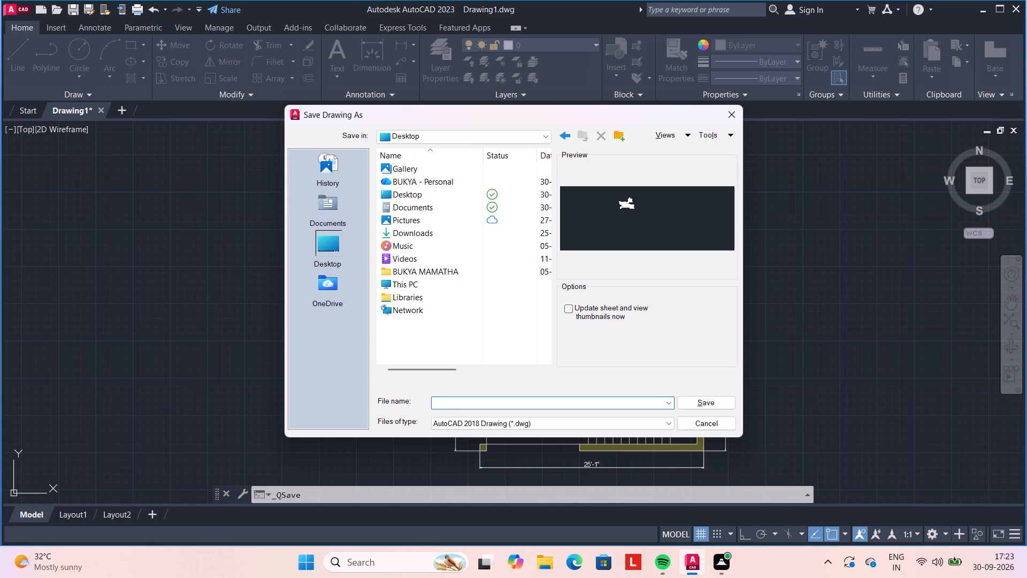
{"action": "type", "text": "2 BH"}
{"action": "type", "text": "K"}
{"action": "key", "text": "space"}
{"action": "type", "text": "FLOOR PLAN"}
{"action": "key", "text": "space"}
{"action": "left_click", "coordinate": [690, 401]}
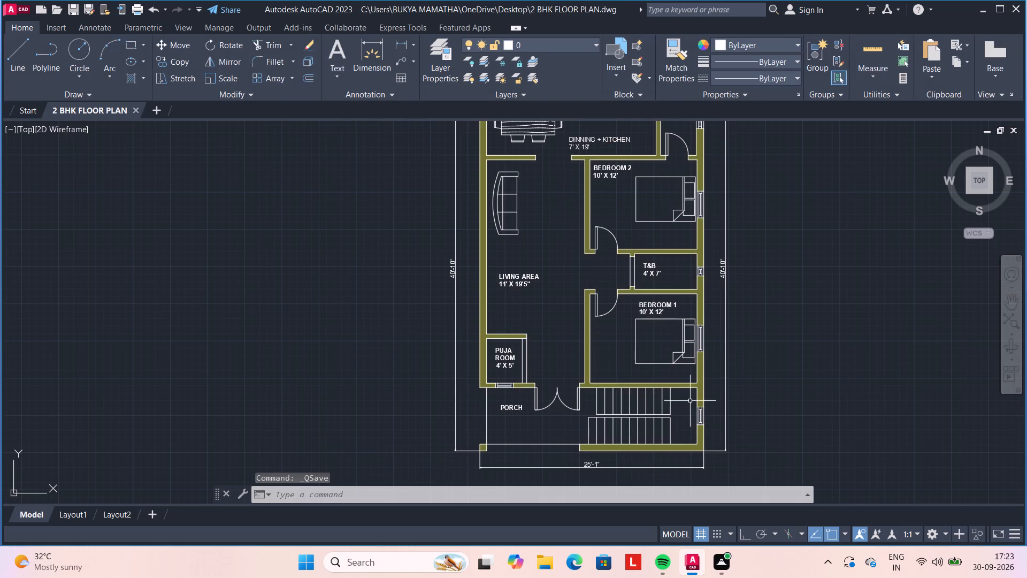
Close AutoCAD, saving the changes to the 2 BHK FLOOR PLAN drawing.
{"action": "scroll", "coordinate": [690, 401], "scroll_direction": "down", "scroll_amount": 4}
{"action": "scroll", "coordinate": [691, 398], "scroll_direction": "up", "scroll_amount": 4}
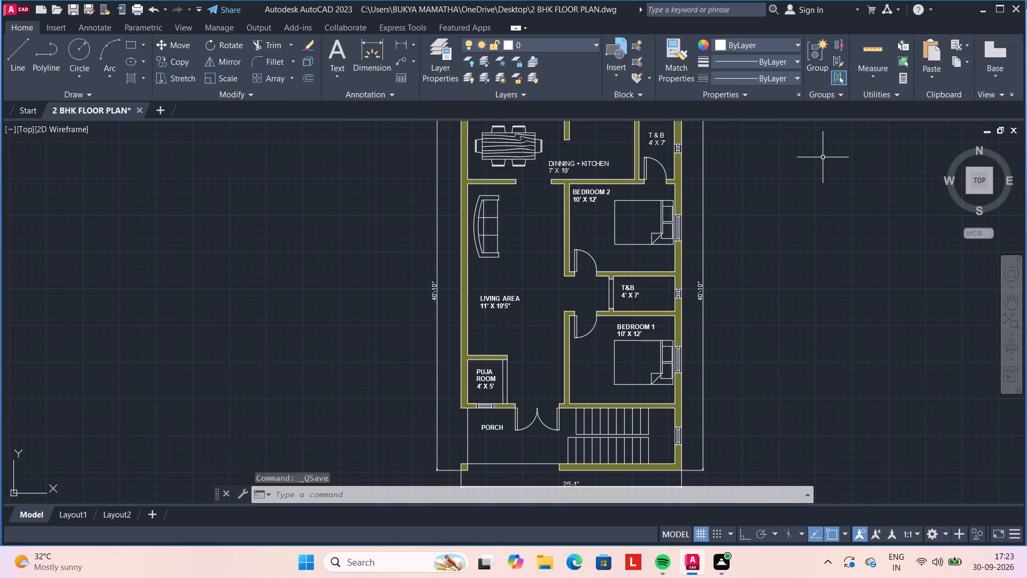
{"action": "left_click", "coordinate": [1014, 6]}
{"action": "left_click", "coordinate": [501, 303]}
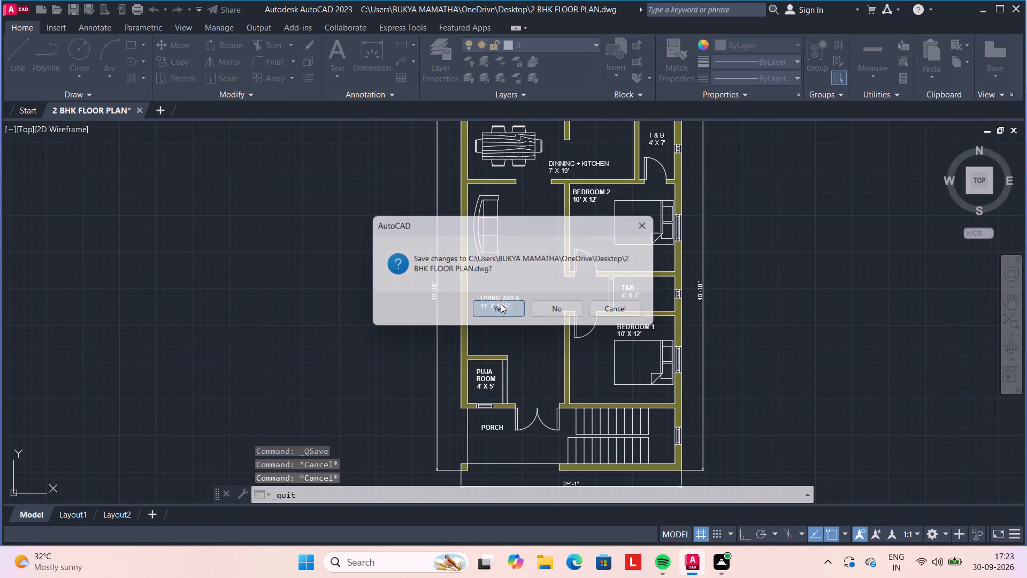